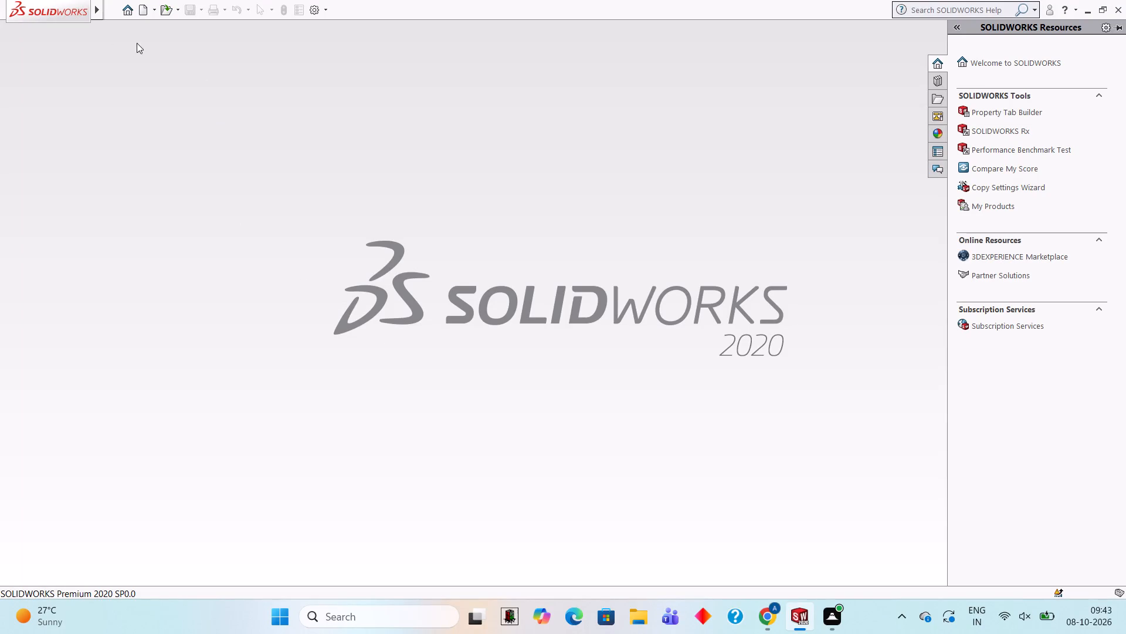
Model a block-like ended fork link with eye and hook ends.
Create a new part document.
{"action": "left_click", "coordinate": [138, 8]}
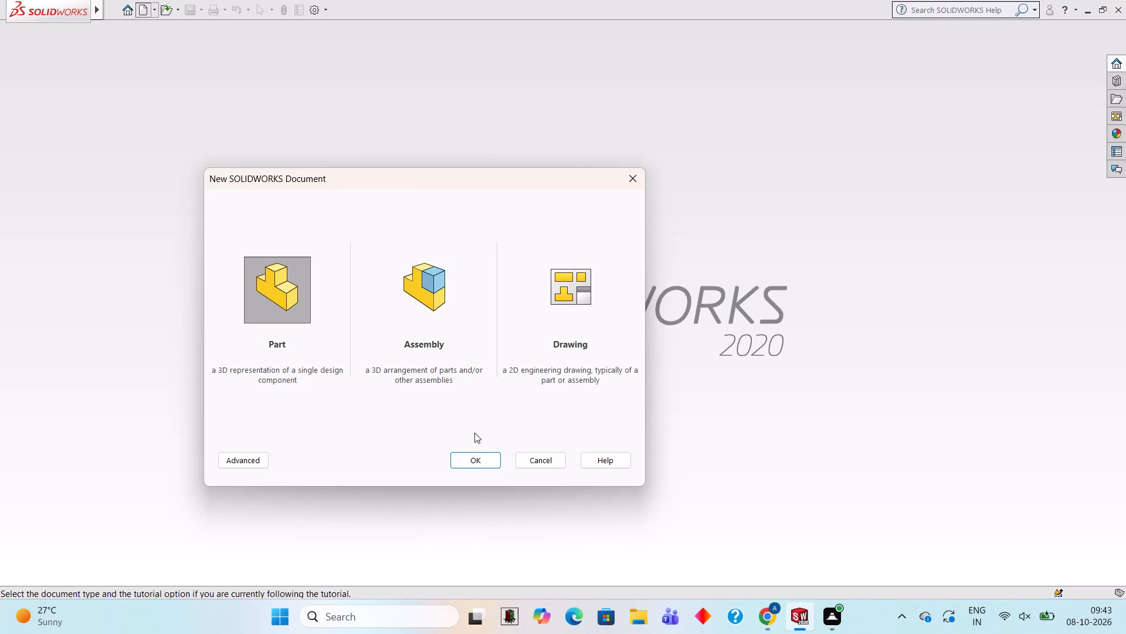
{"action": "left_click", "coordinate": [479, 454]}
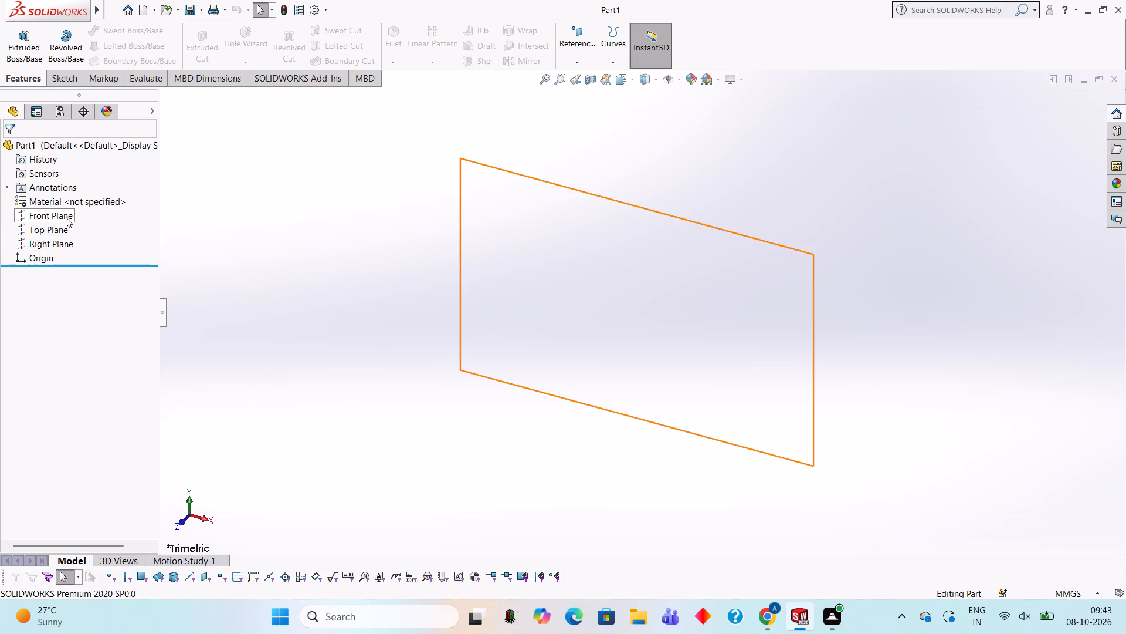
Start a sketch on the Front Plane.
{"action": "left_click", "coordinate": [50, 217]}
{"action": "left_click", "coordinate": [63, 199]}
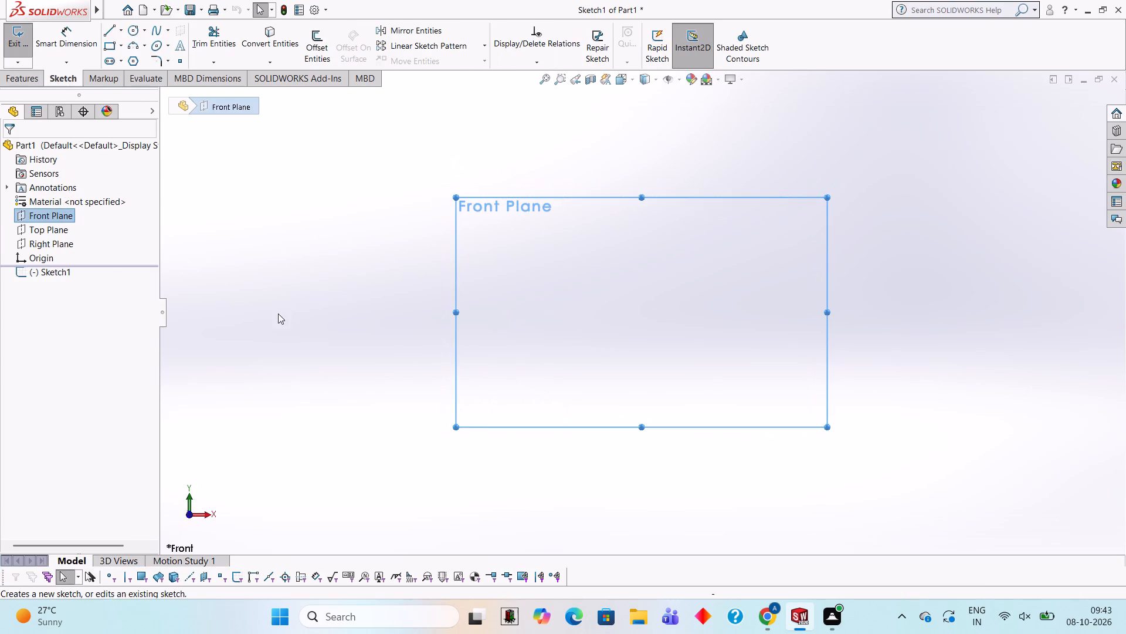
{"action": "left_click", "coordinate": [551, 240]}
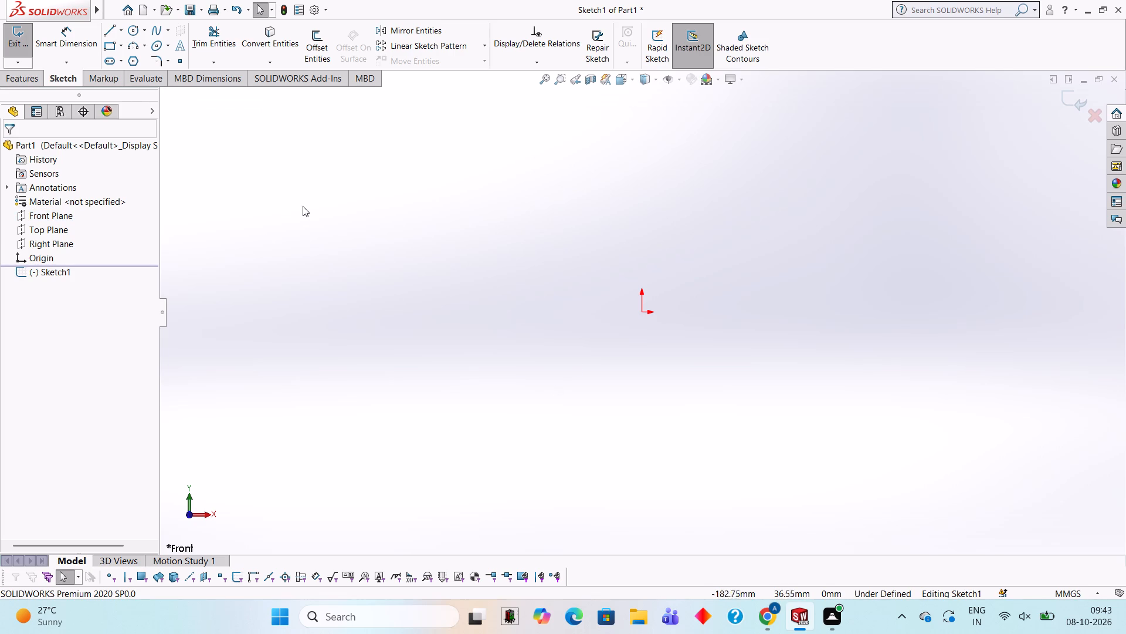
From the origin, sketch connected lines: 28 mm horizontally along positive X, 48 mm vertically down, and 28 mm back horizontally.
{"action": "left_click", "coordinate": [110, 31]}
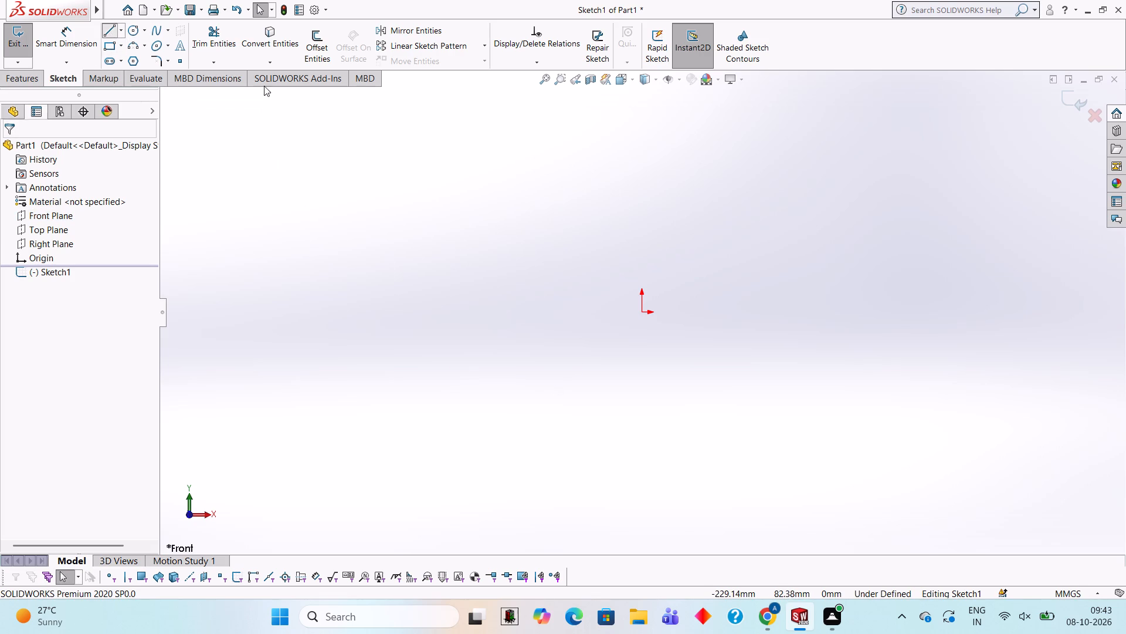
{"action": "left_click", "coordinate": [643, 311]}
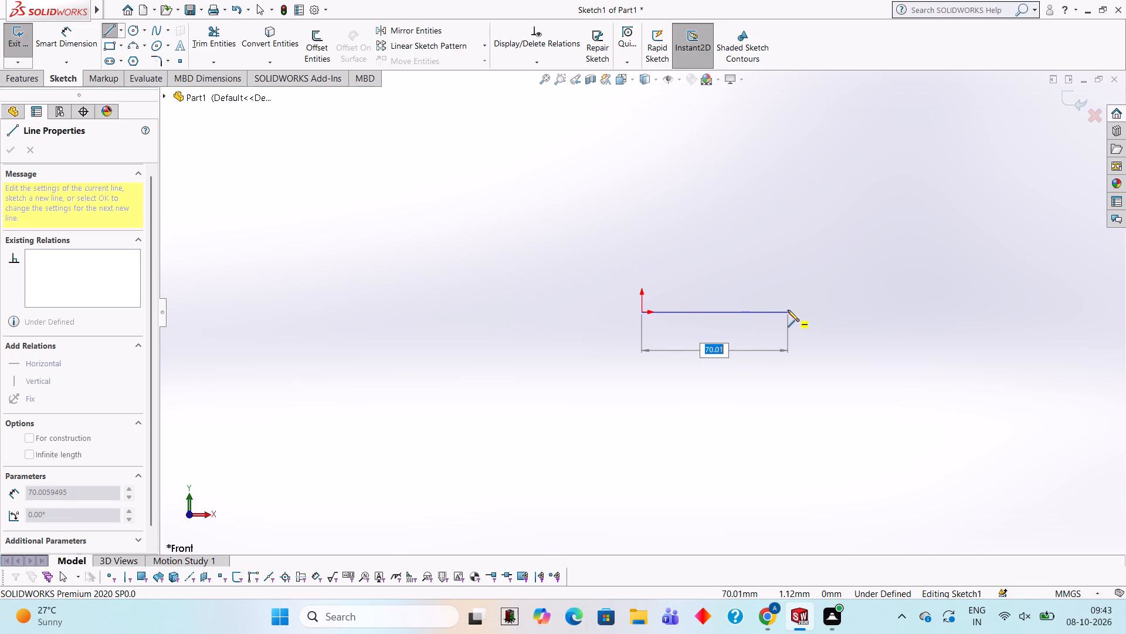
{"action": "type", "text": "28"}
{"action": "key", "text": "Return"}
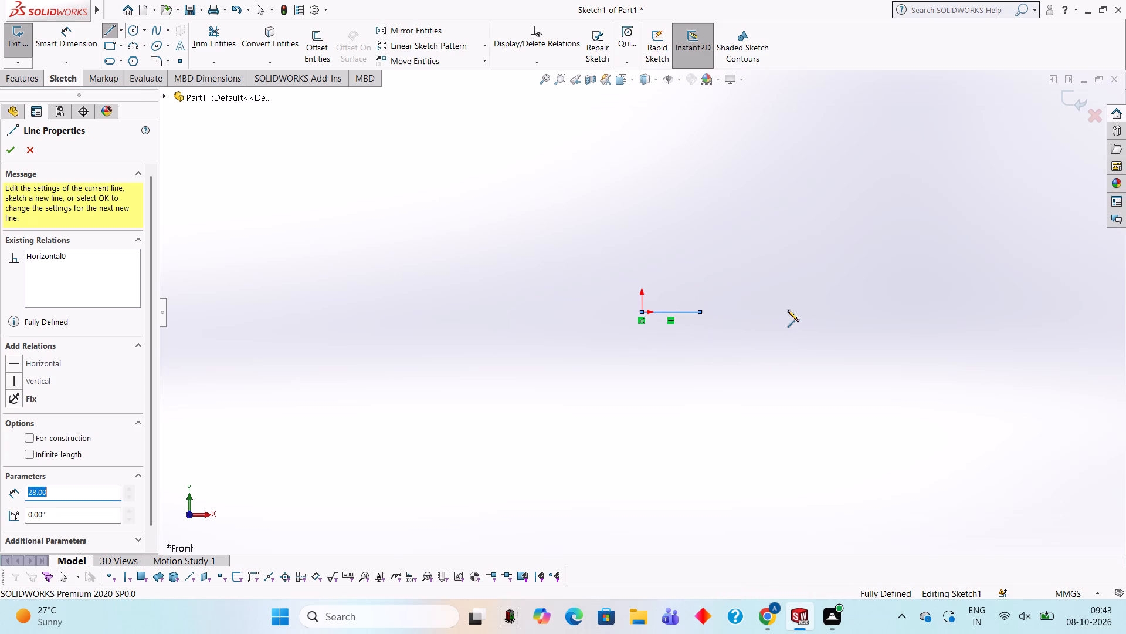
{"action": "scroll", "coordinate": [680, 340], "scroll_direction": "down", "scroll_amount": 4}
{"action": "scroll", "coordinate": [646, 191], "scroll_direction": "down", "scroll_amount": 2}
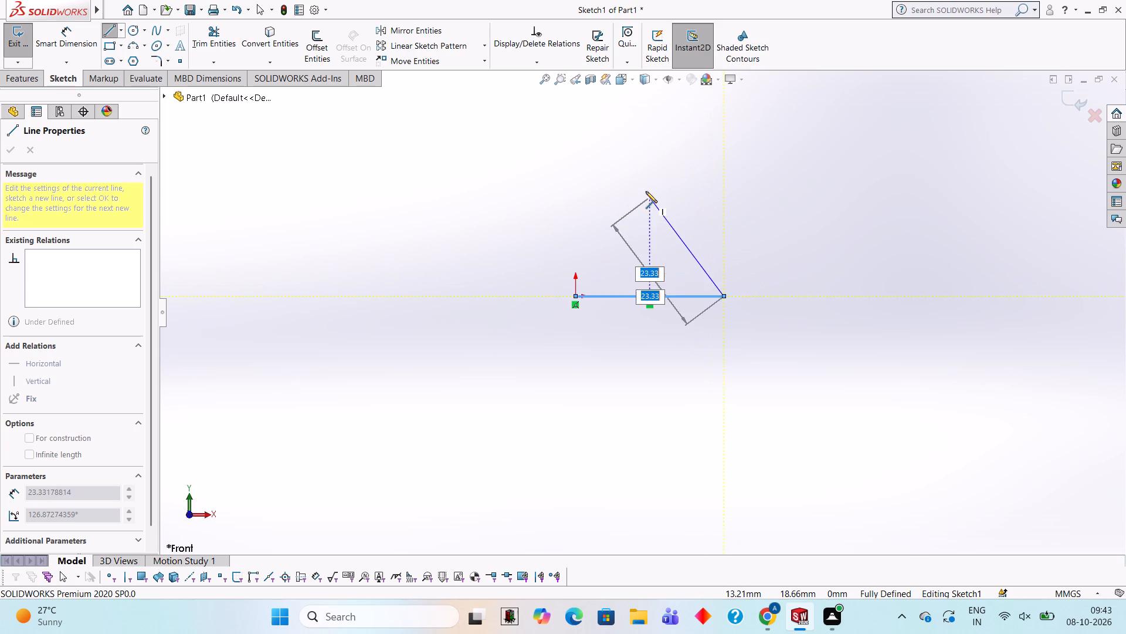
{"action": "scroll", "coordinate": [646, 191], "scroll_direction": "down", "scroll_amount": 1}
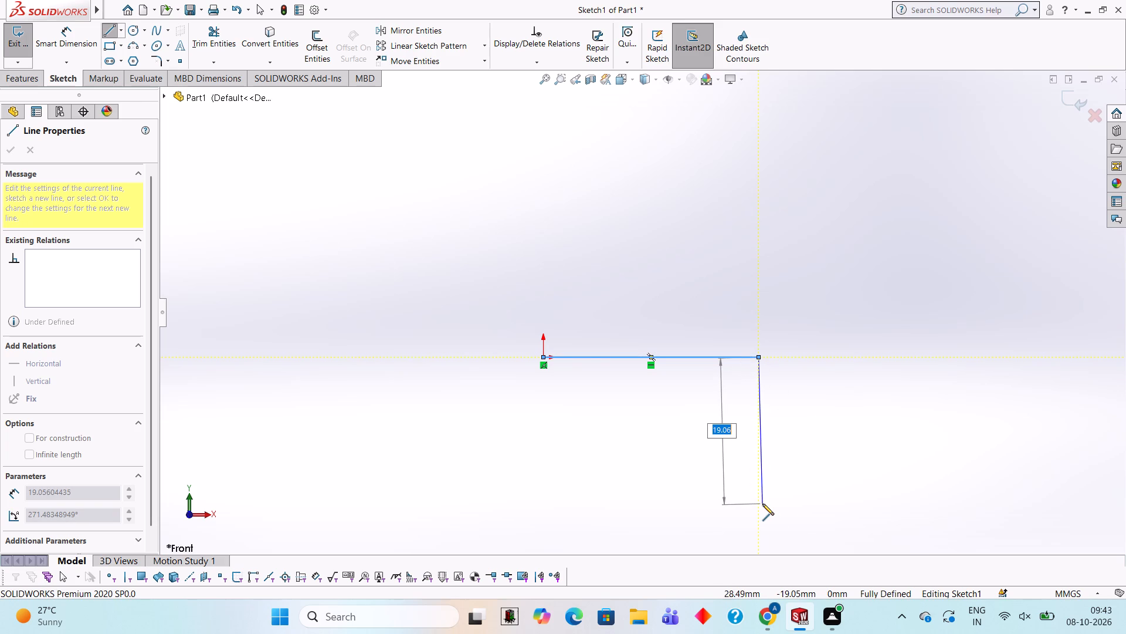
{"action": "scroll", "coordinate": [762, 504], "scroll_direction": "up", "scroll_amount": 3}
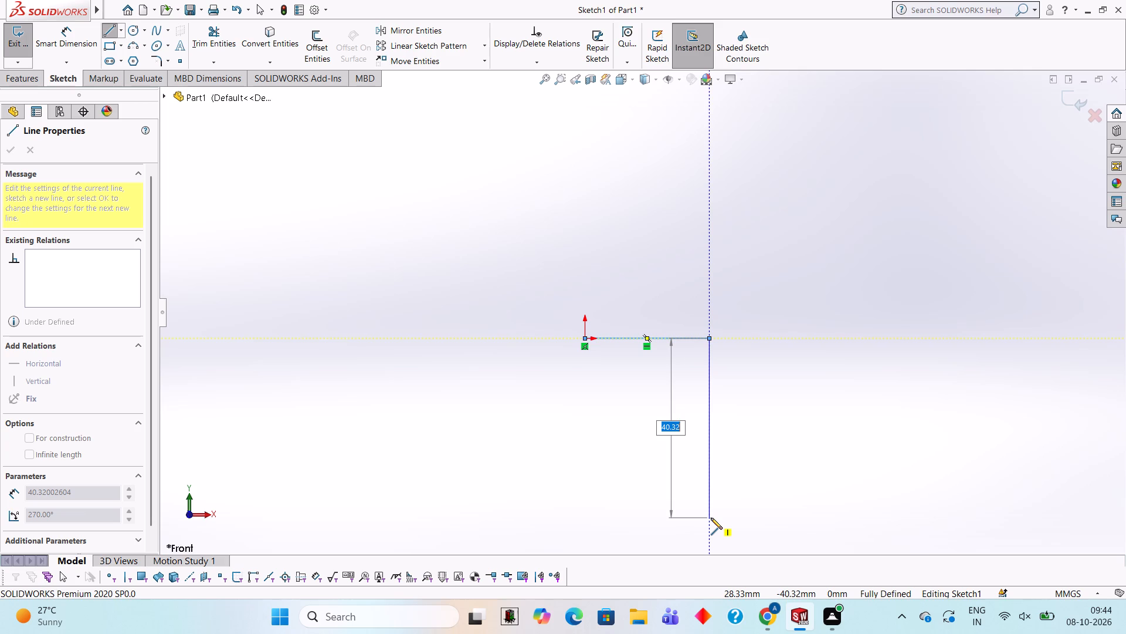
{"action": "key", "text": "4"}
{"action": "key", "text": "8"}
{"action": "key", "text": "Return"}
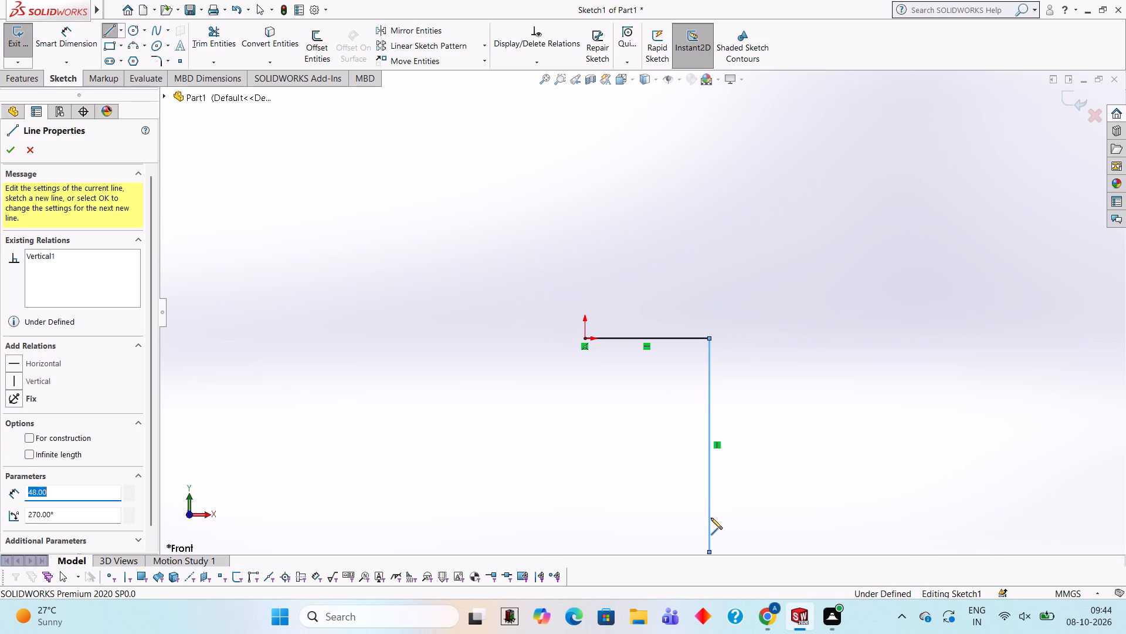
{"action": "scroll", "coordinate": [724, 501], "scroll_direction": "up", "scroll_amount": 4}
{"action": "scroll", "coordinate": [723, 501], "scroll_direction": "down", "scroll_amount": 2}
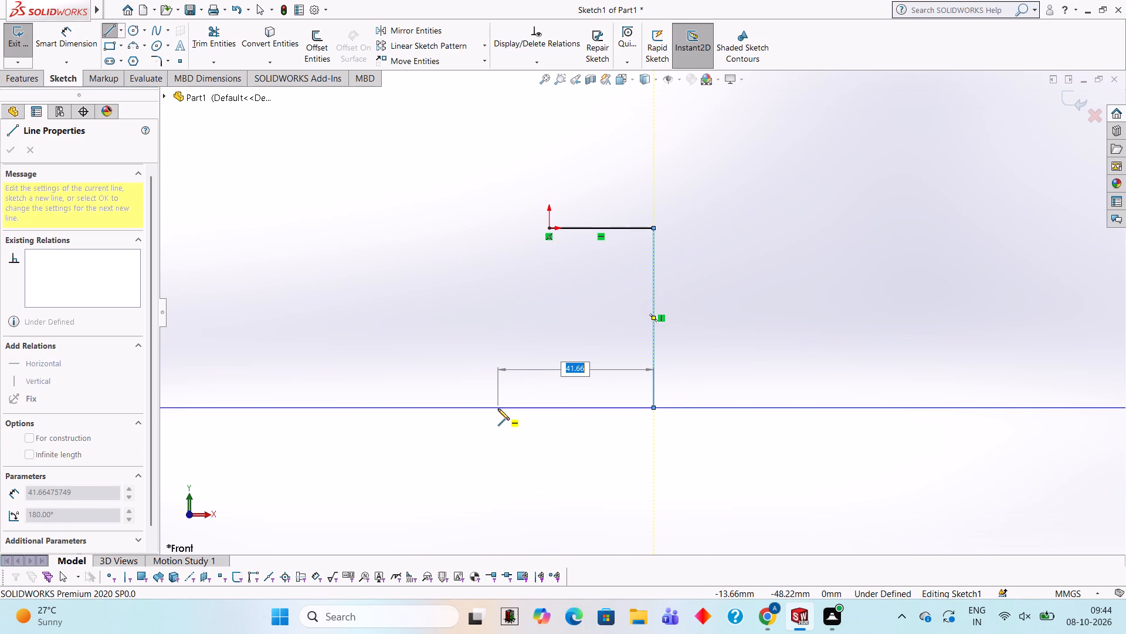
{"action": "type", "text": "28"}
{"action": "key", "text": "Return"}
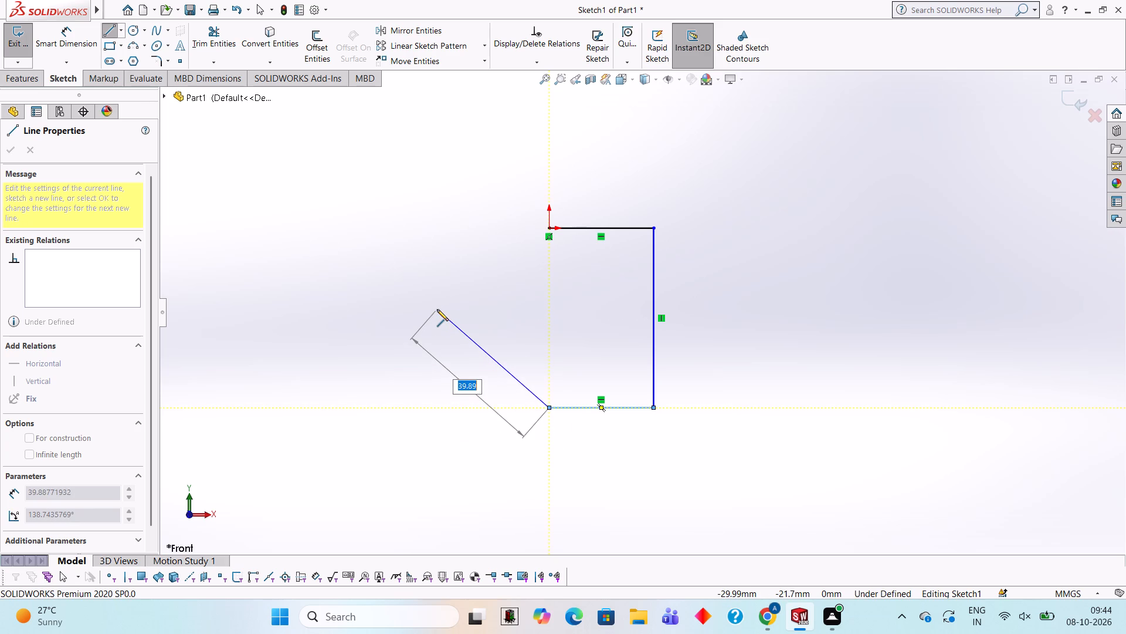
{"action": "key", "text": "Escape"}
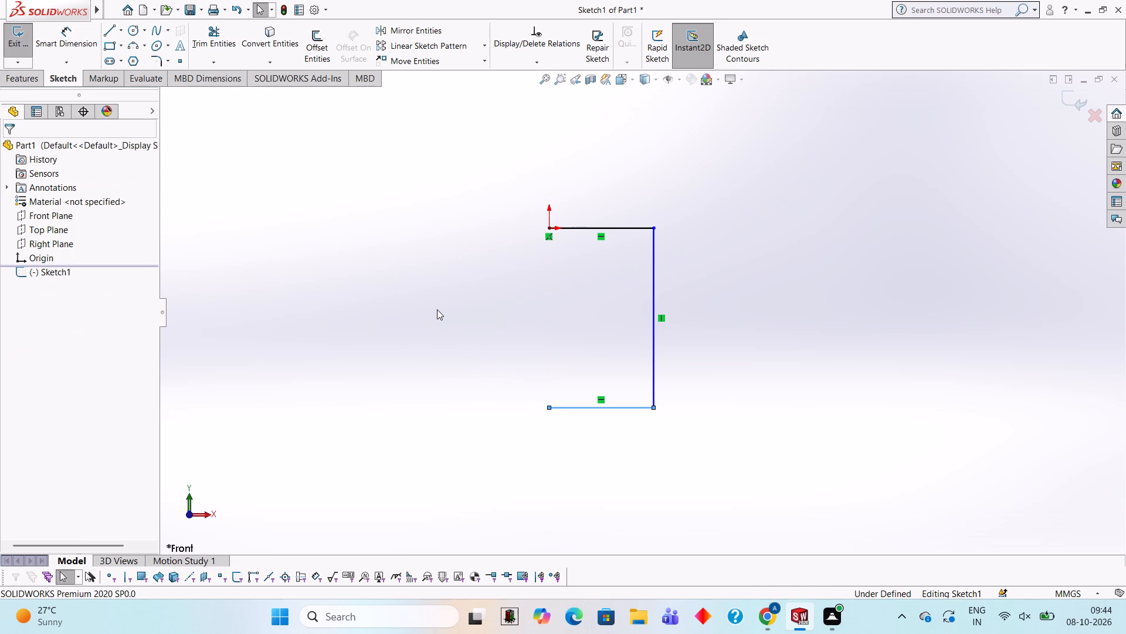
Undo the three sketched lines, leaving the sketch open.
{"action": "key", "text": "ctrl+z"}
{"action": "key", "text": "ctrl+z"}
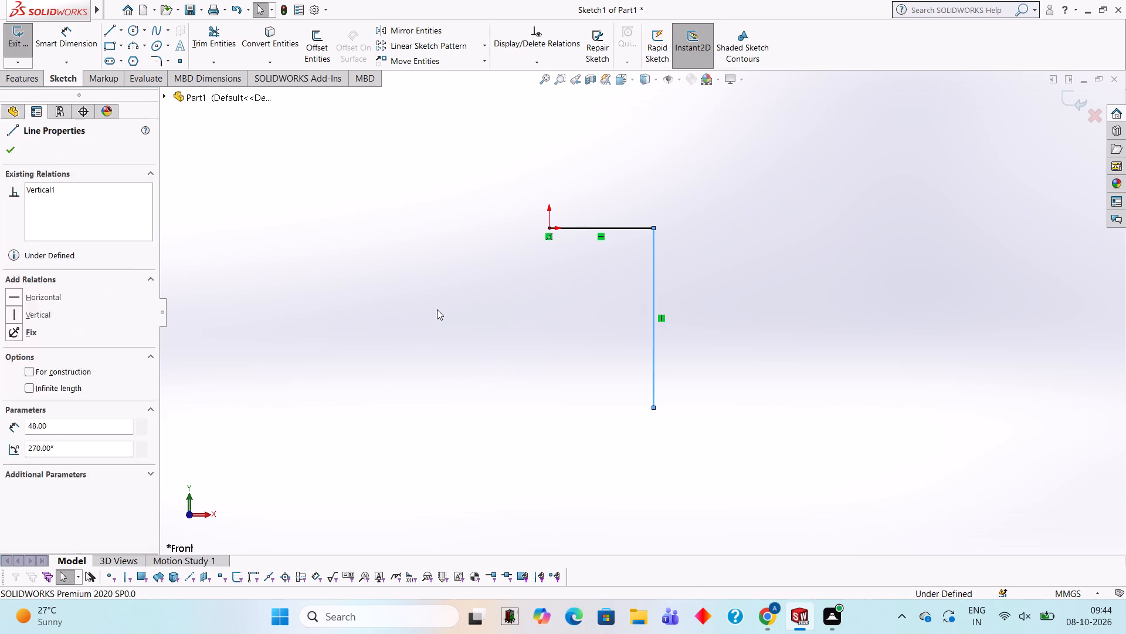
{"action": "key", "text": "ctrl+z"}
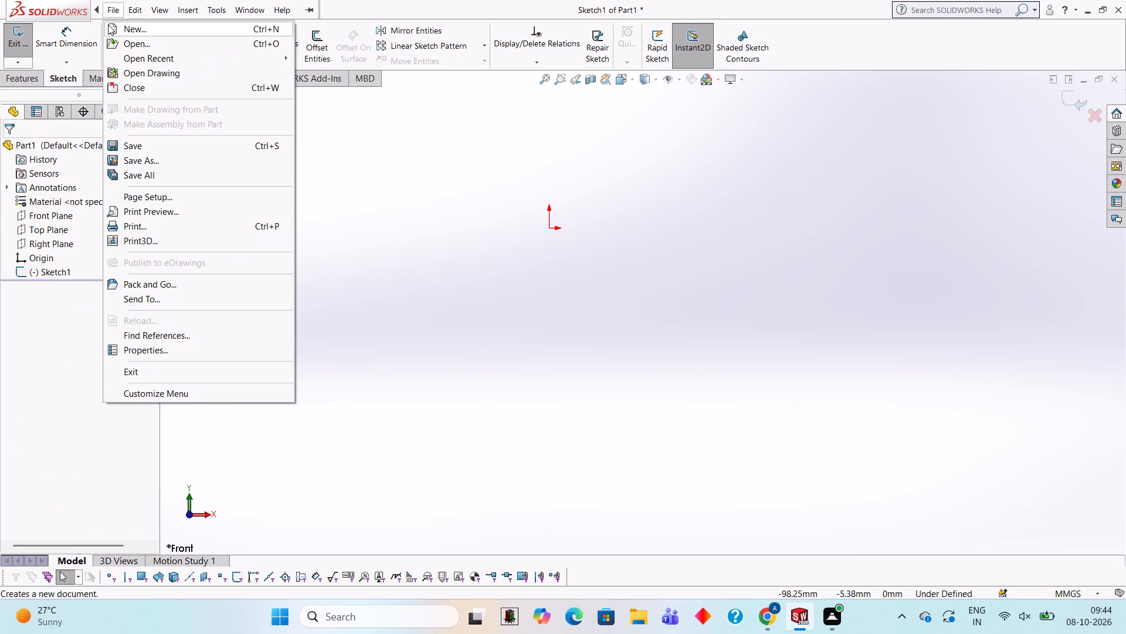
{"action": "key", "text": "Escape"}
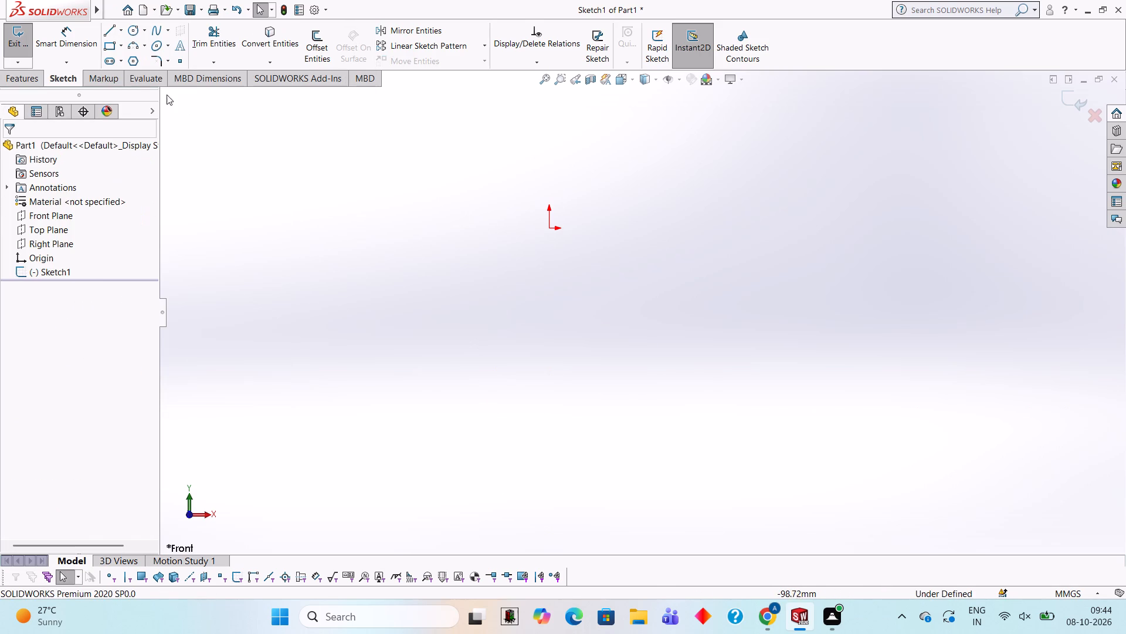
Sketch a closed 48 mm by 48 mm square from four lines, with its upper-left corner at the origin.
{"action": "left_click", "coordinate": [111, 29]}
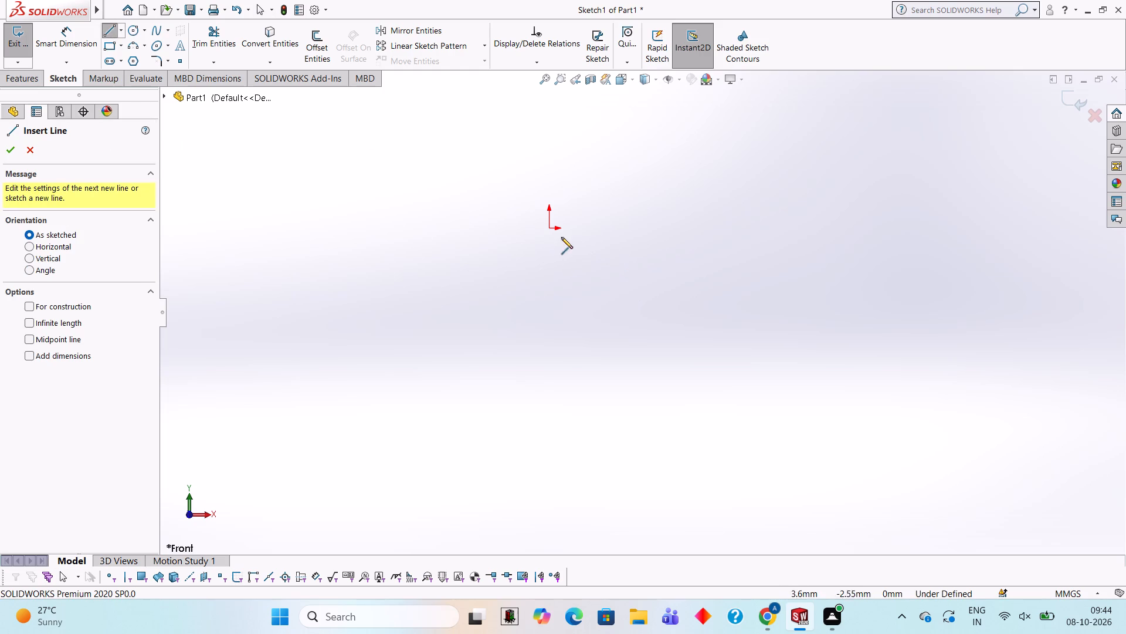
{"action": "left_click", "coordinate": [551, 228]}
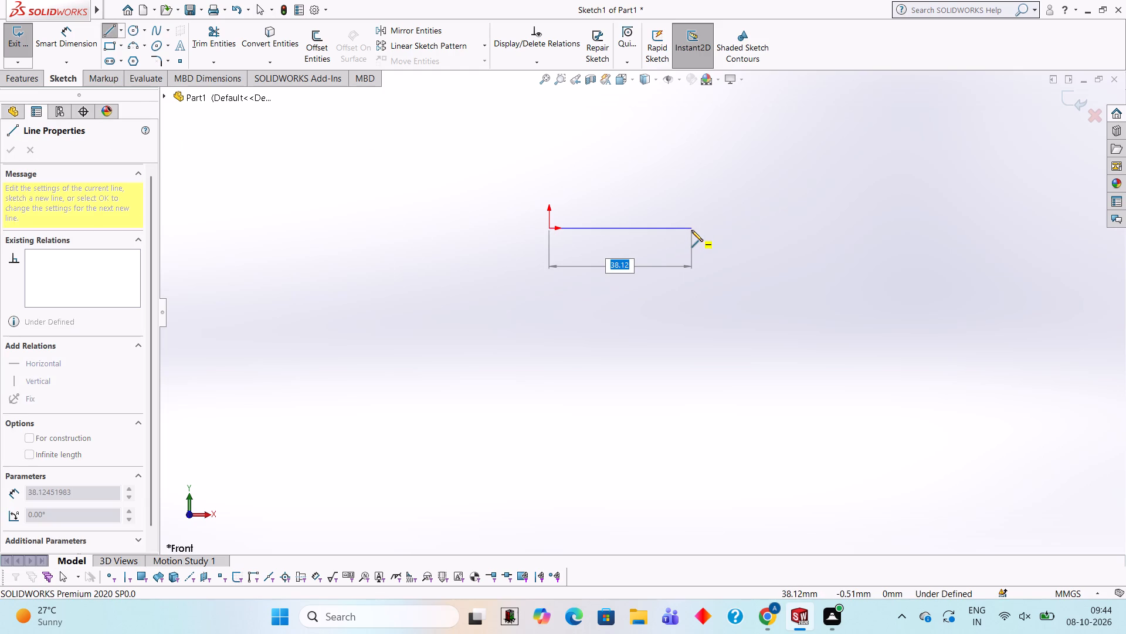
{"action": "type", "text": "48"}
{"action": "key", "text": "Return"}
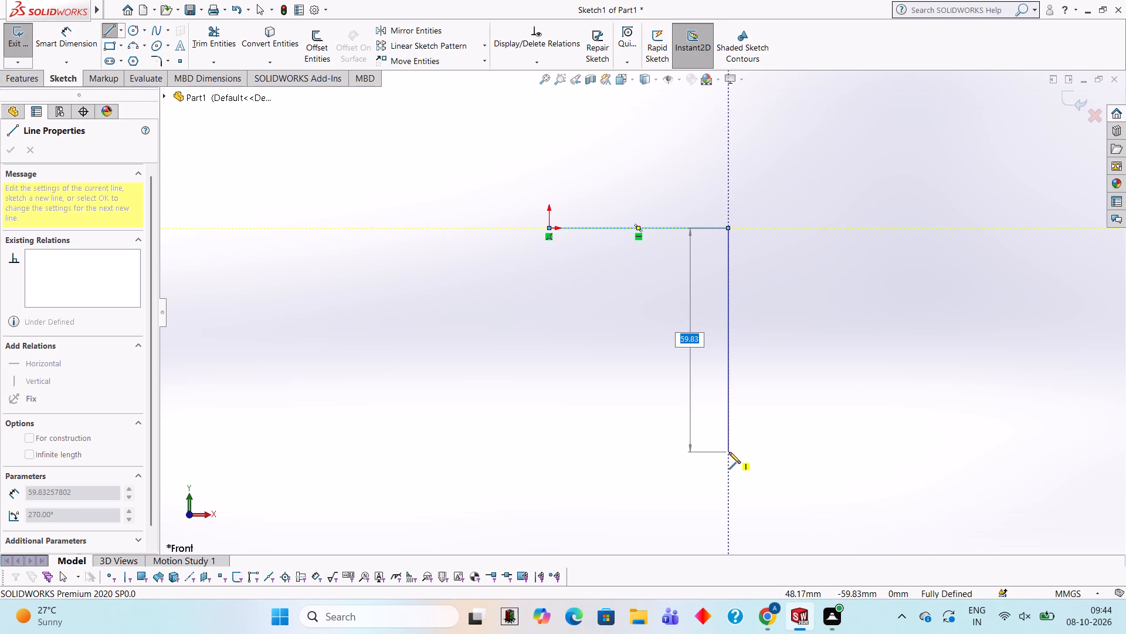
{"action": "type", "text": "48"}
{"action": "key", "text": "Return"}
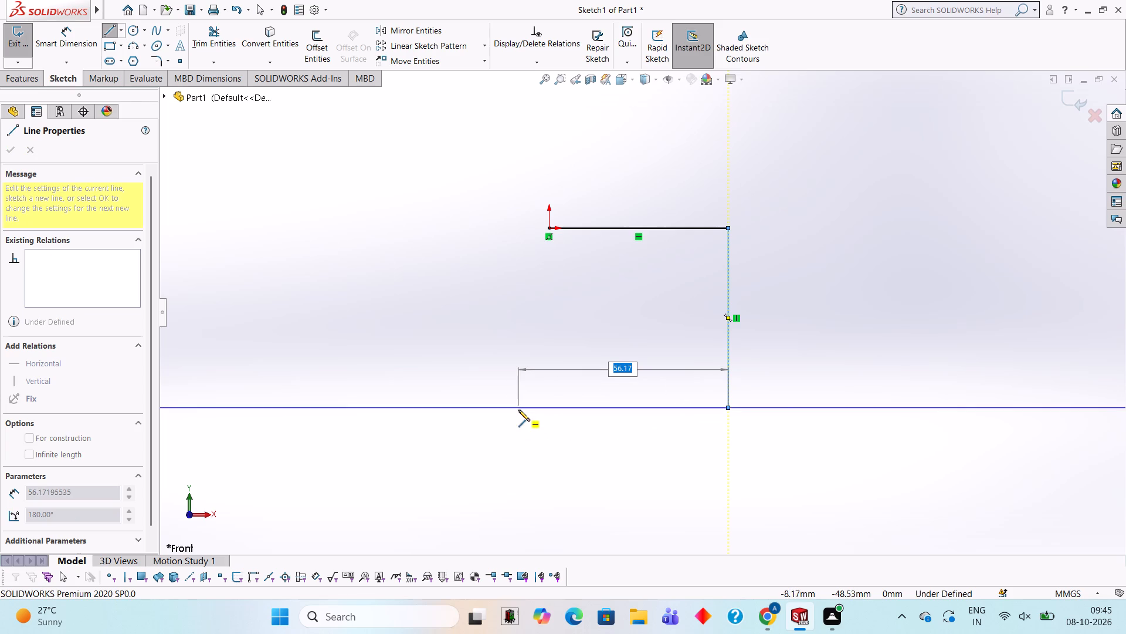
{"action": "type", "text": "48"}
{"action": "key", "text": "Return"}
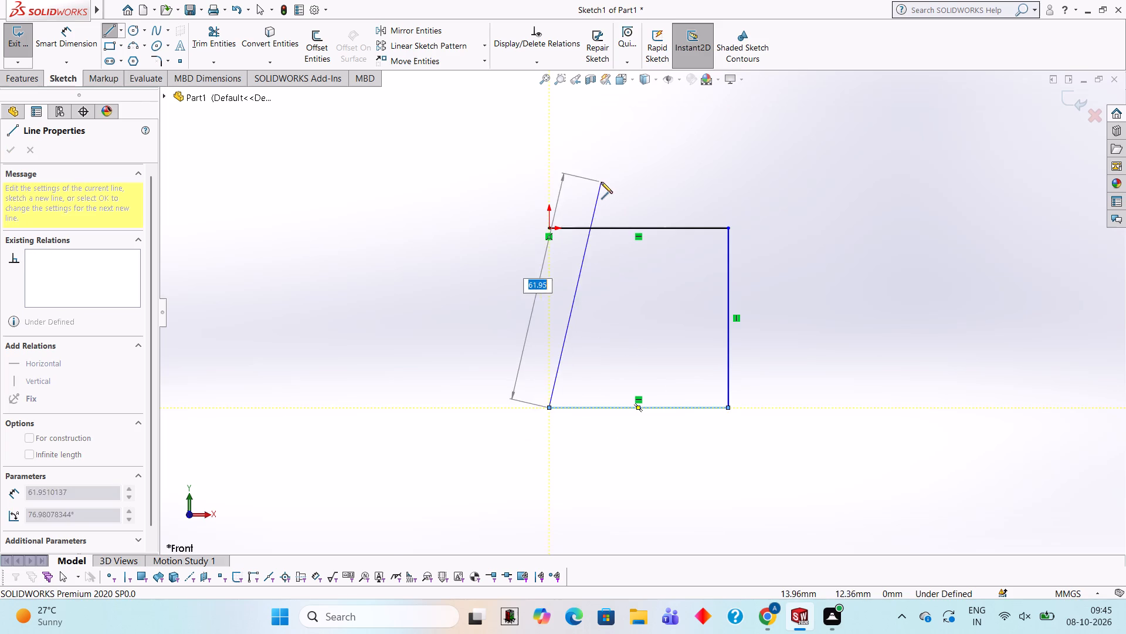
{"action": "type", "text": "48"}
{"action": "key", "text": "Return"}
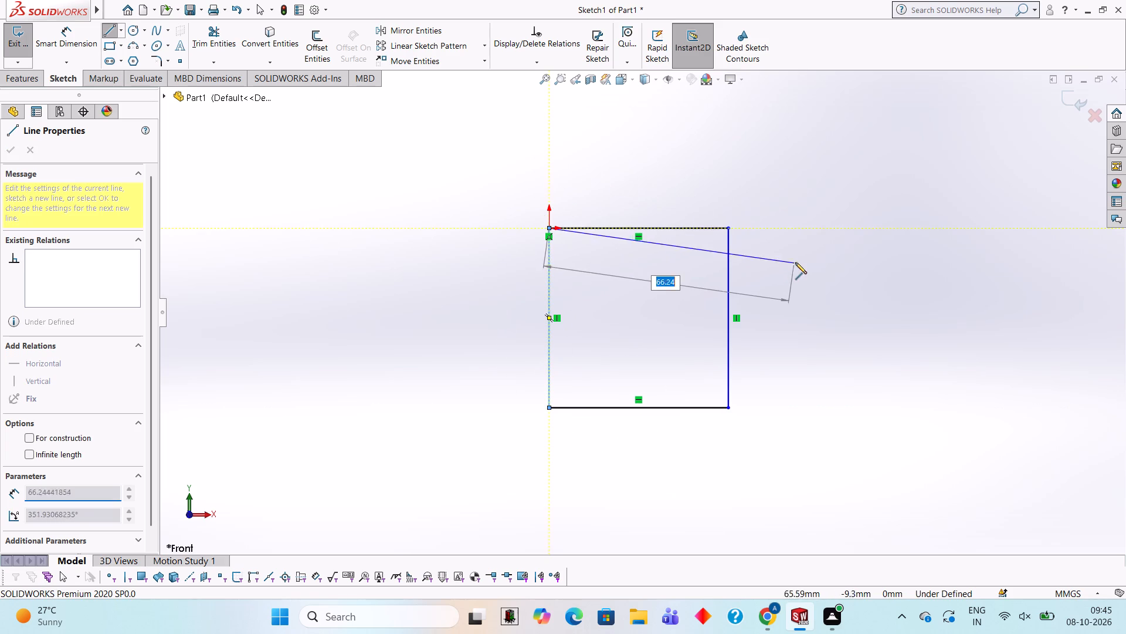
{"action": "key", "text": "Escape"}
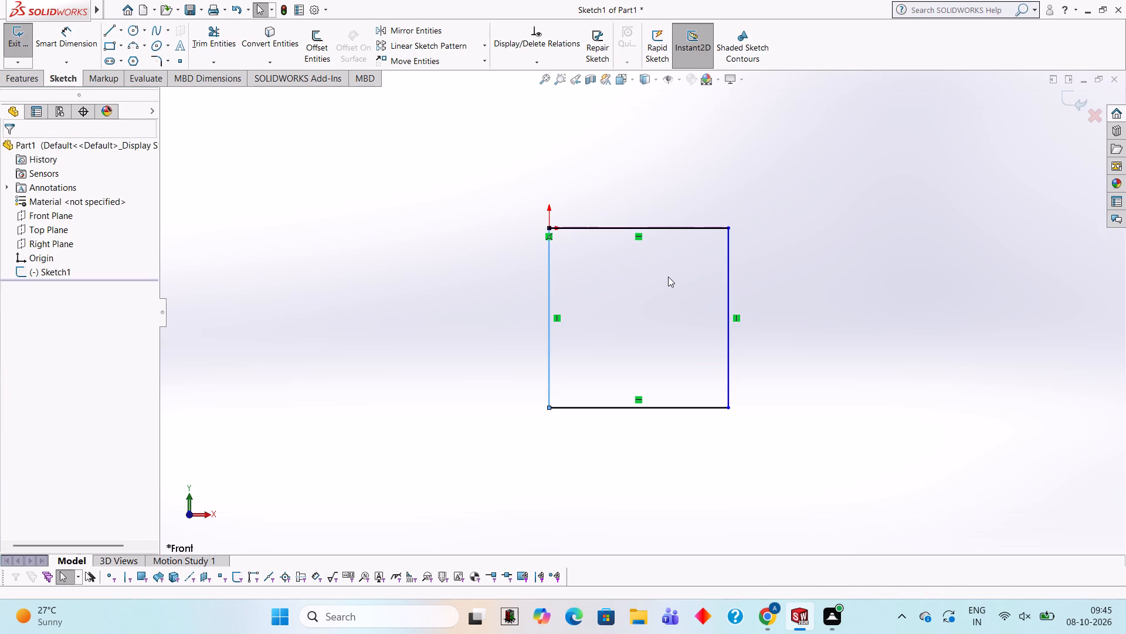
Extrude the square profile as a blind boss 28 mm deep.
{"action": "left_click", "coordinate": [30, 84]}
{"action": "left_click", "coordinate": [26, 46]}
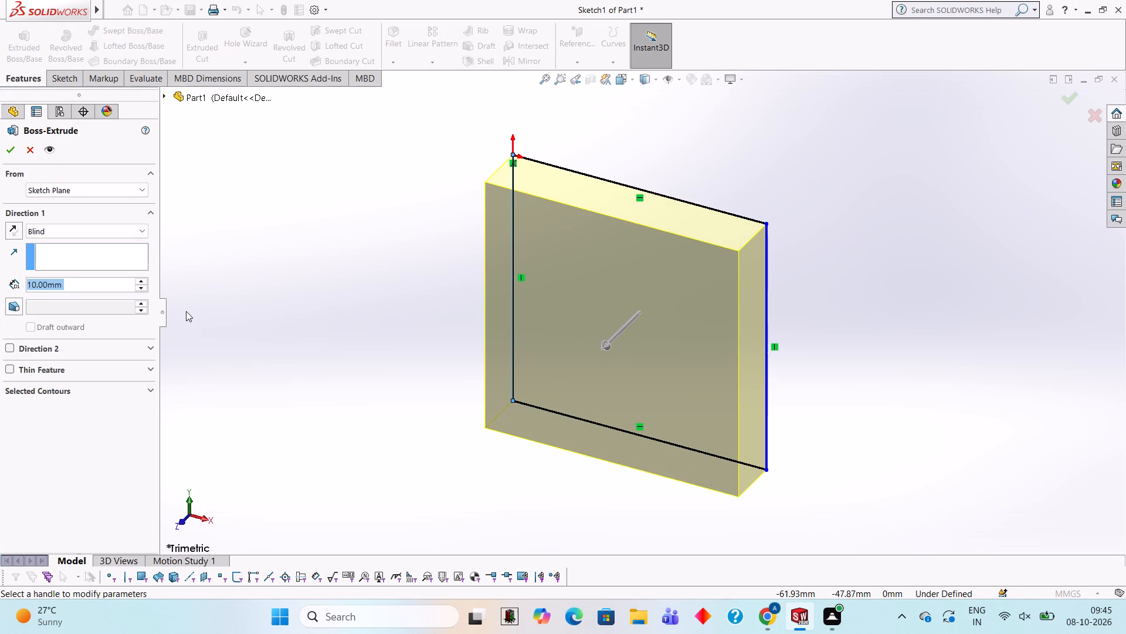
{"action": "type", "text": "28"}
{"action": "key", "text": "Return"}
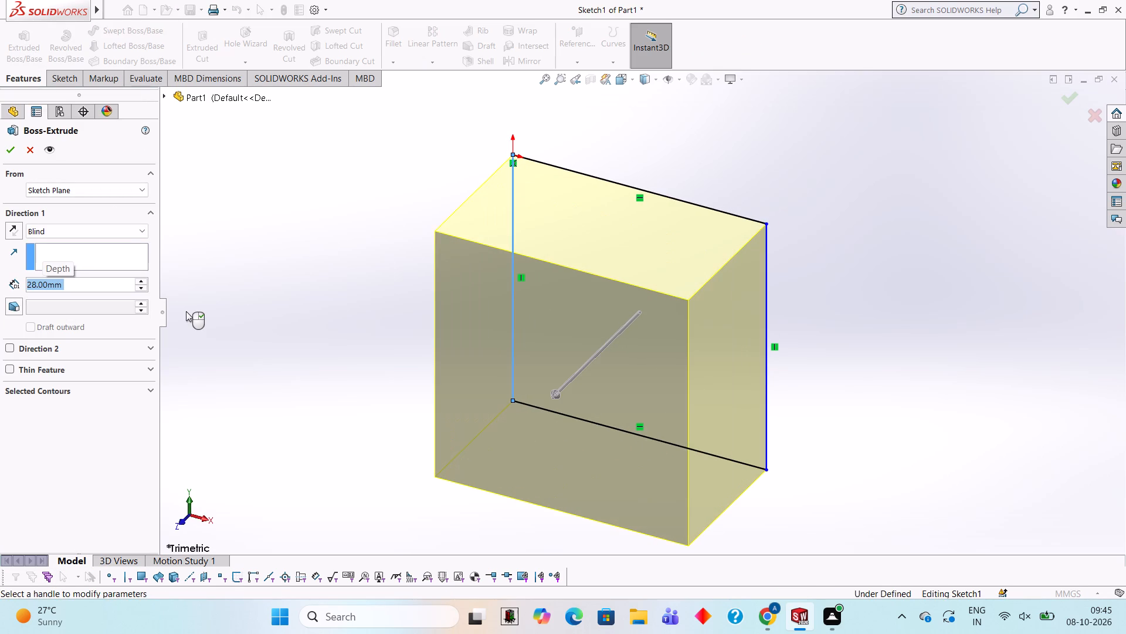
{"action": "left_click", "coordinate": [8, 156]}
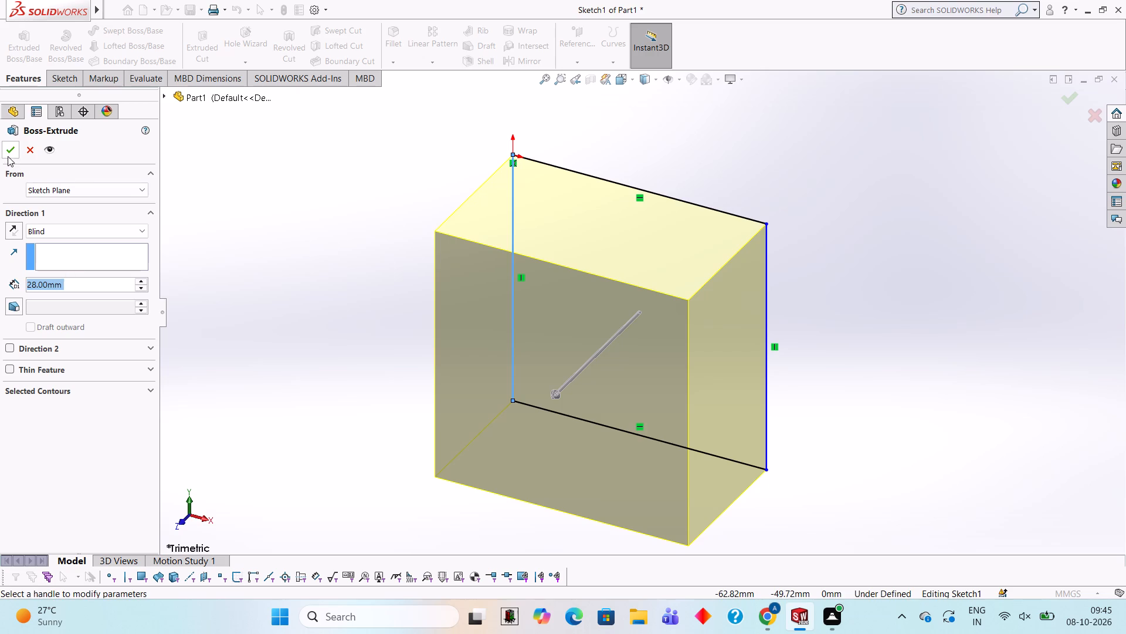
{"action": "left_click", "coordinate": [217, 224]}
Examine the extruded block from several sides.
{"action": "middle_click_drag", "start_coordinate": [622, 363], "coordinate": [585, 258]}
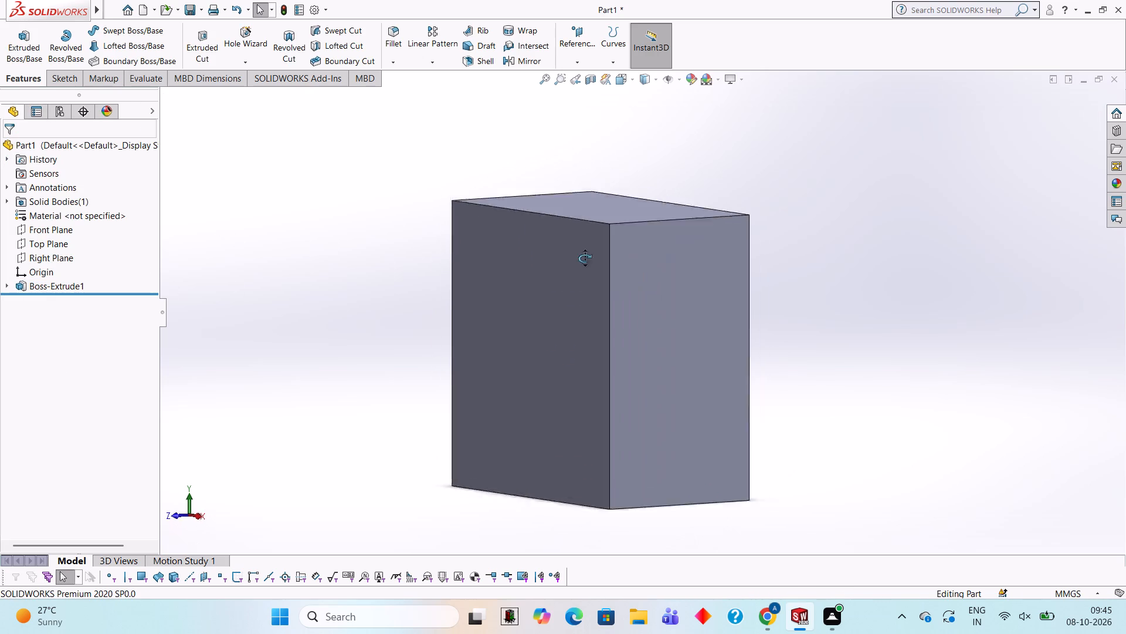
{"action": "middle_click_drag", "start_coordinate": [585, 258], "coordinate": [596, 311]}
{"action": "scroll", "coordinate": [591, 311], "scroll_direction": "up", "scroll_amount": 3}
{"action": "middle_click_drag", "start_coordinate": [593, 314], "coordinate": [582, 364]}
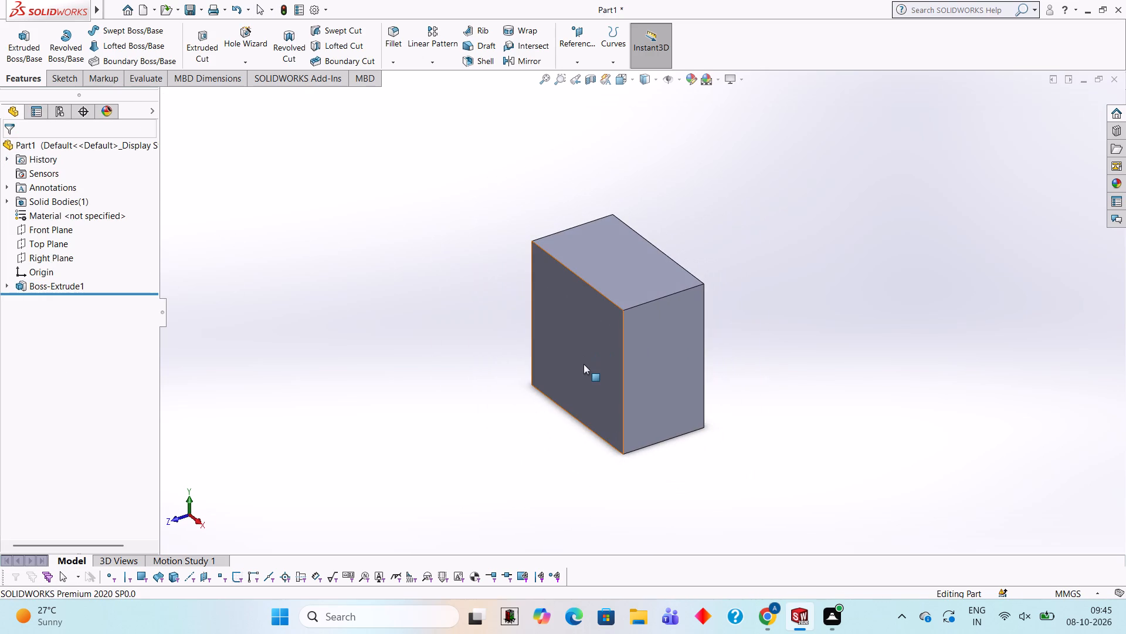
{"action": "left_click", "coordinate": [738, 257]}
{"action": "left_click", "coordinate": [769, 281]}
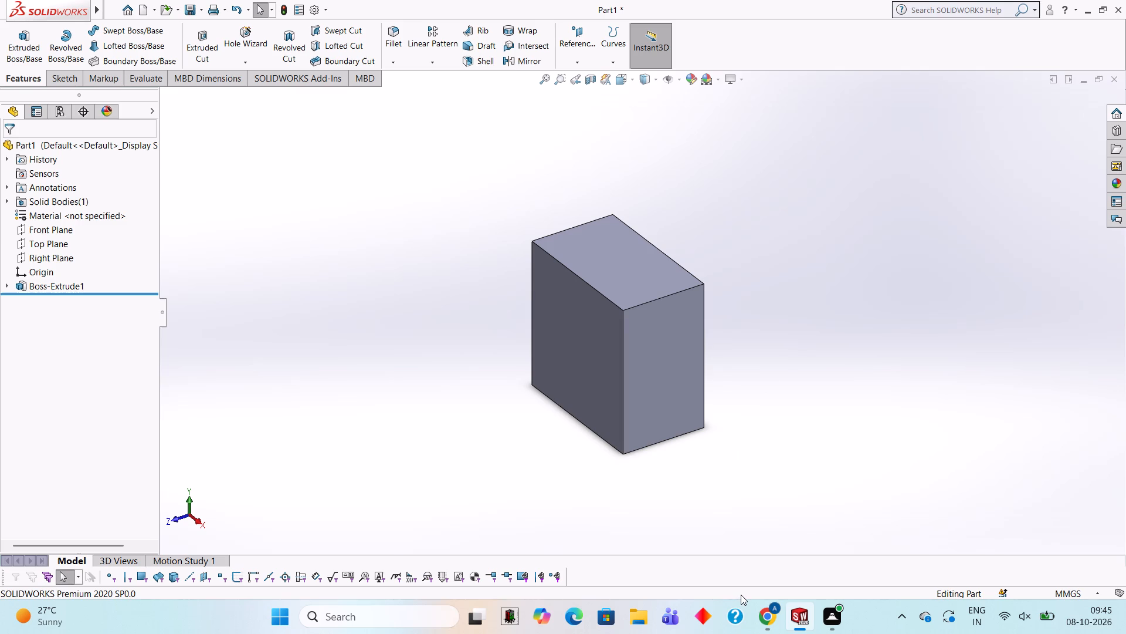
{"action": "middle_click_drag", "start_coordinate": [753, 359], "coordinate": [736, 272]}
{"action": "scroll", "coordinate": [753, 359], "scroll_direction": "down", "scroll_amount": 1}
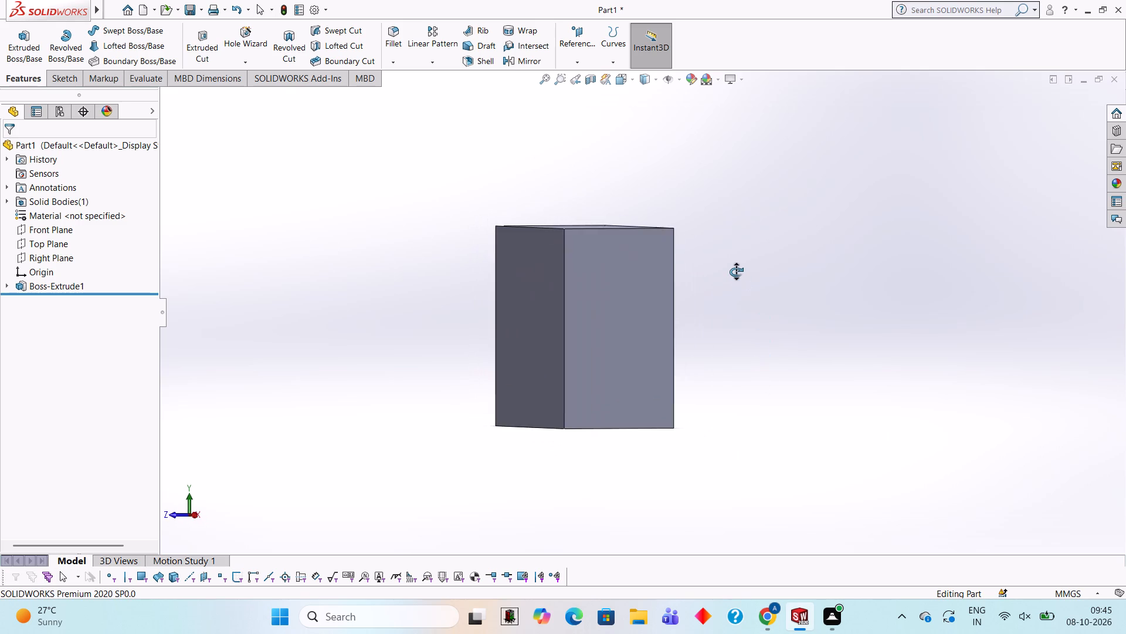
{"action": "middle_click_drag", "start_coordinate": [736, 272], "coordinate": [755, 318]}
{"action": "middle_click_drag", "start_coordinate": [728, 321], "coordinate": [728, 312]}
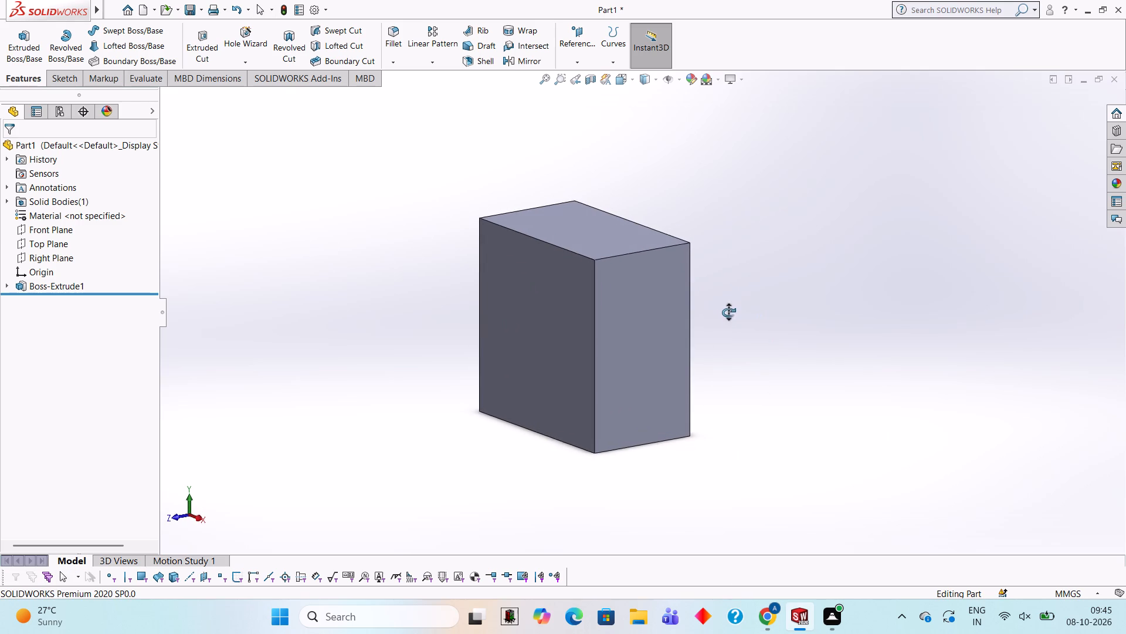
{"action": "middle_click_drag", "start_coordinate": [728, 312], "coordinate": [721, 301]}
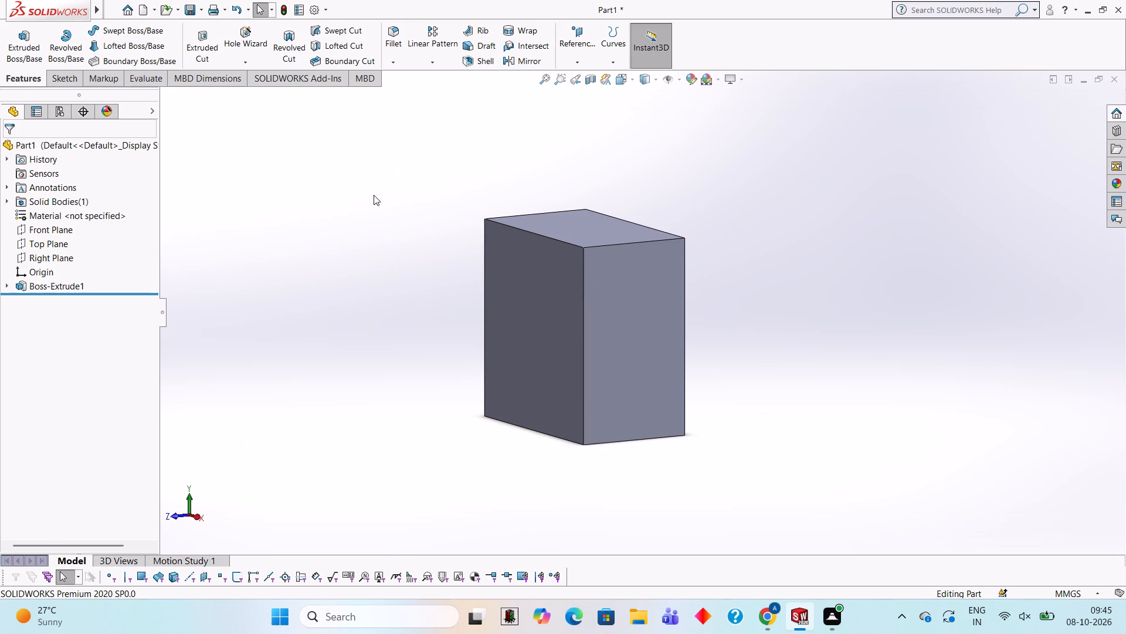
{"action": "middle_click_drag", "start_coordinate": [723, 179], "coordinate": [684, 264]}
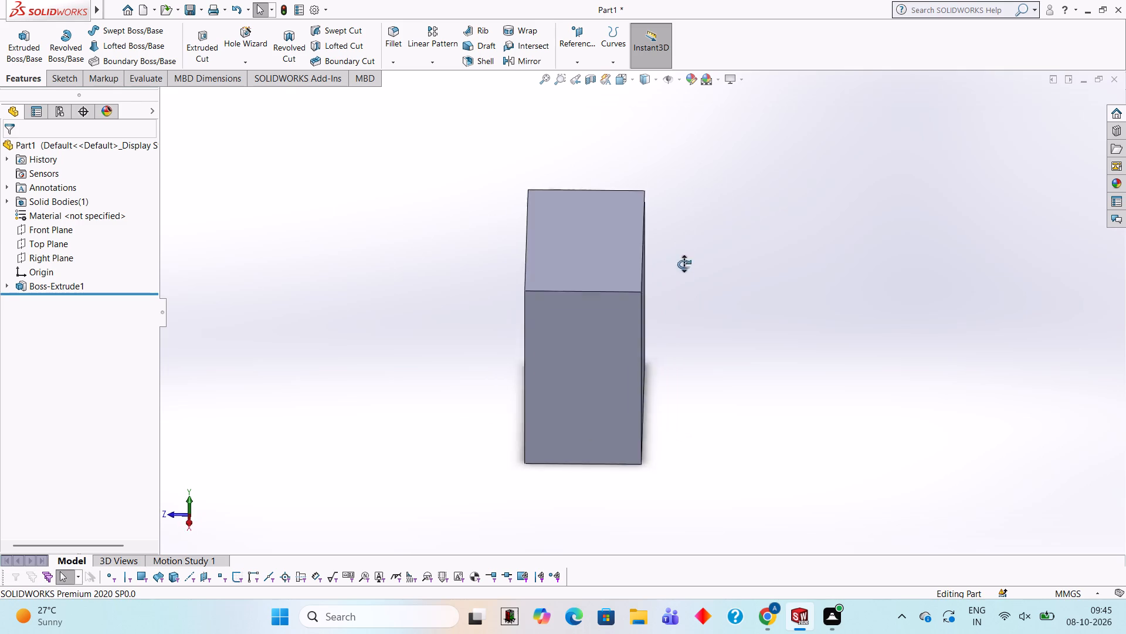
Sketch on the block's top face a 10 mm line from the front edge's midpoint, plus a 20 mm line back along that edge.
{"action": "middle_click_drag", "start_coordinate": [684, 264], "coordinate": [690, 312]}
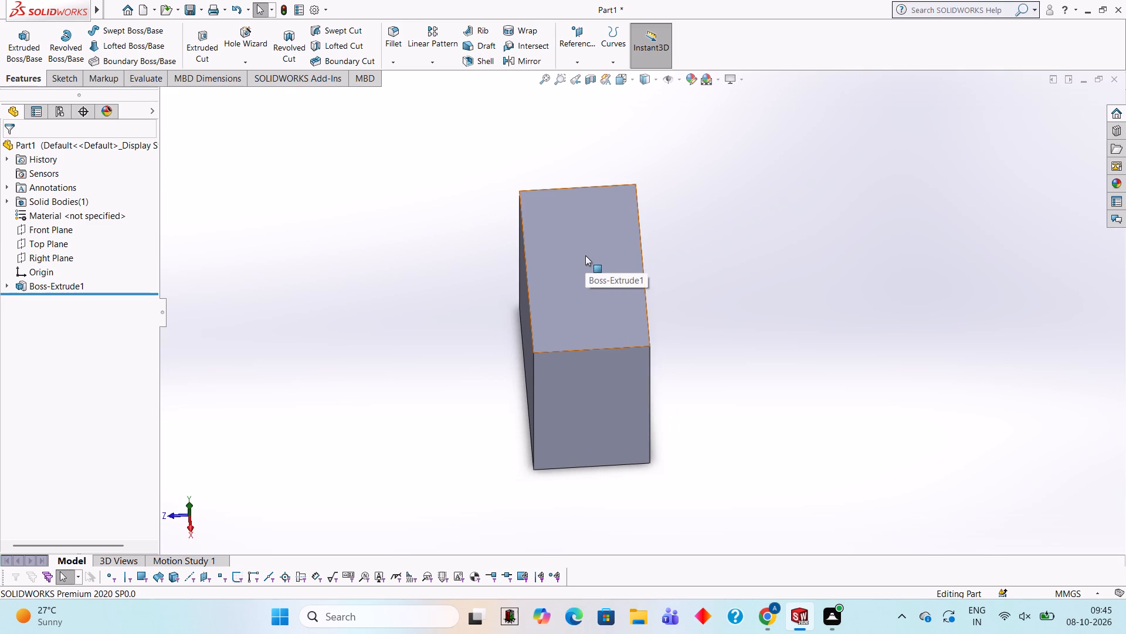
{"action": "left_click", "coordinate": [582, 297]}
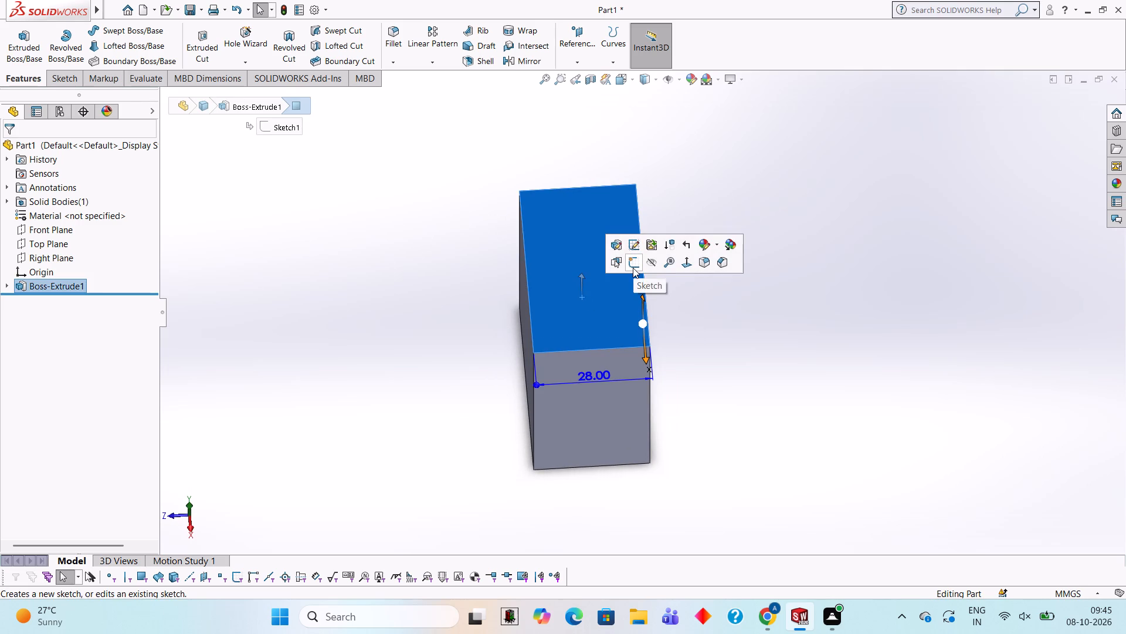
{"action": "left_click", "coordinate": [633, 268]}
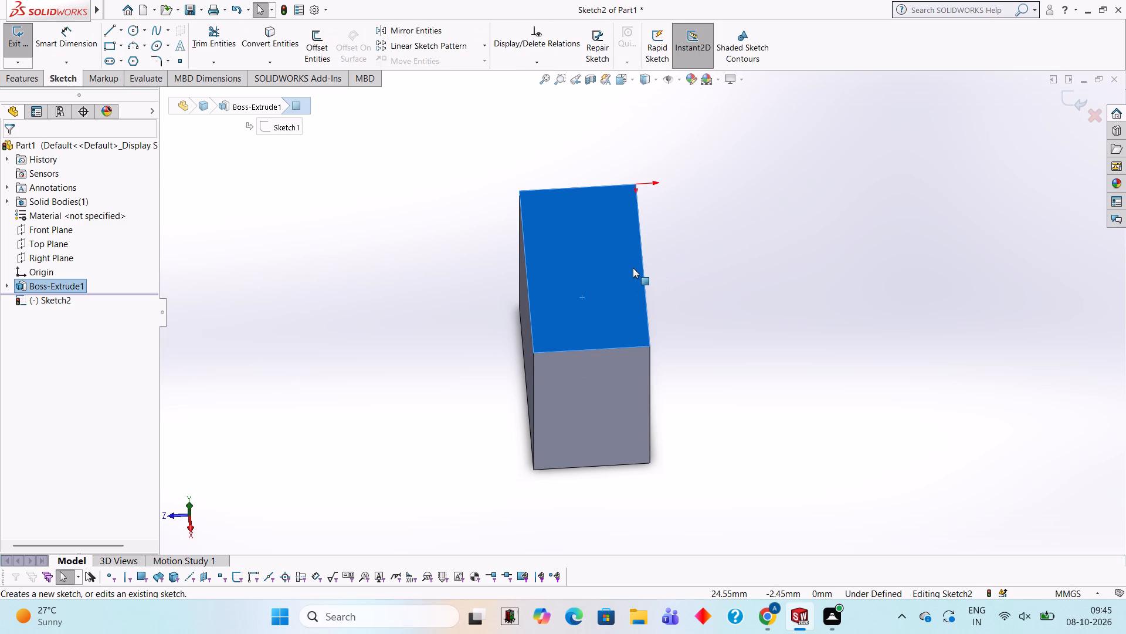
{"action": "key", "text": "ctrl+8"}
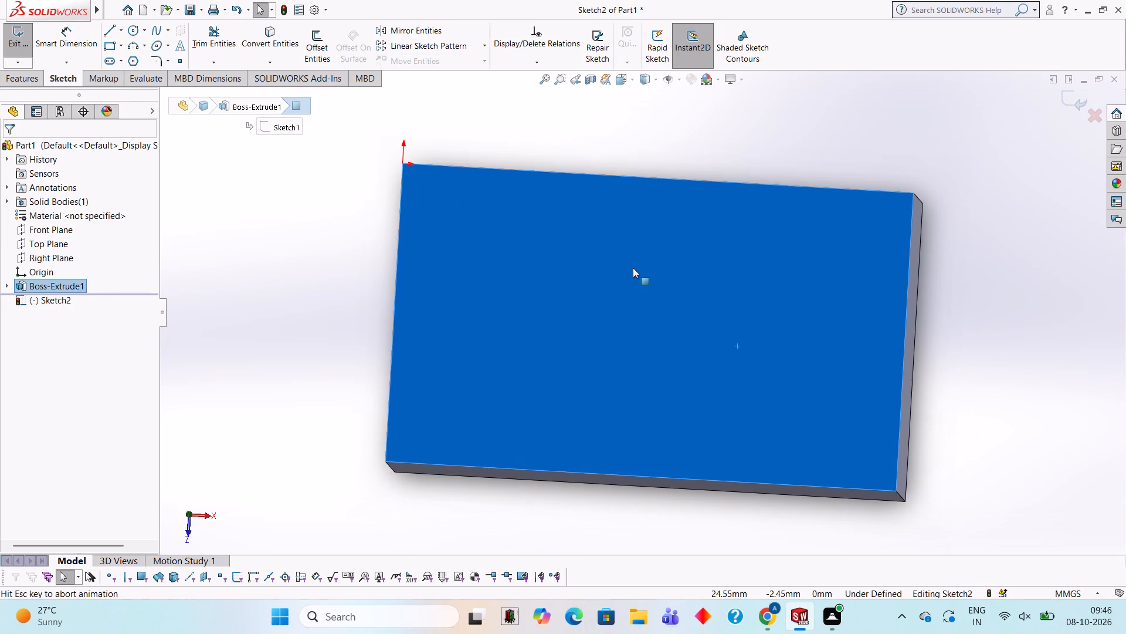
{"action": "scroll", "coordinate": [681, 436], "scroll_direction": "up", "scroll_amount": 1}
{"action": "scroll", "coordinate": [679, 436], "scroll_direction": "down", "scroll_amount": 1}
{"action": "scroll", "coordinate": [680, 436], "scroll_direction": "up", "scroll_amount": 2}
{"action": "scroll", "coordinate": [679, 436], "scroll_direction": "down", "scroll_amount": 3}
{"action": "scroll", "coordinate": [676, 436], "scroll_direction": "up", "scroll_amount": 1}
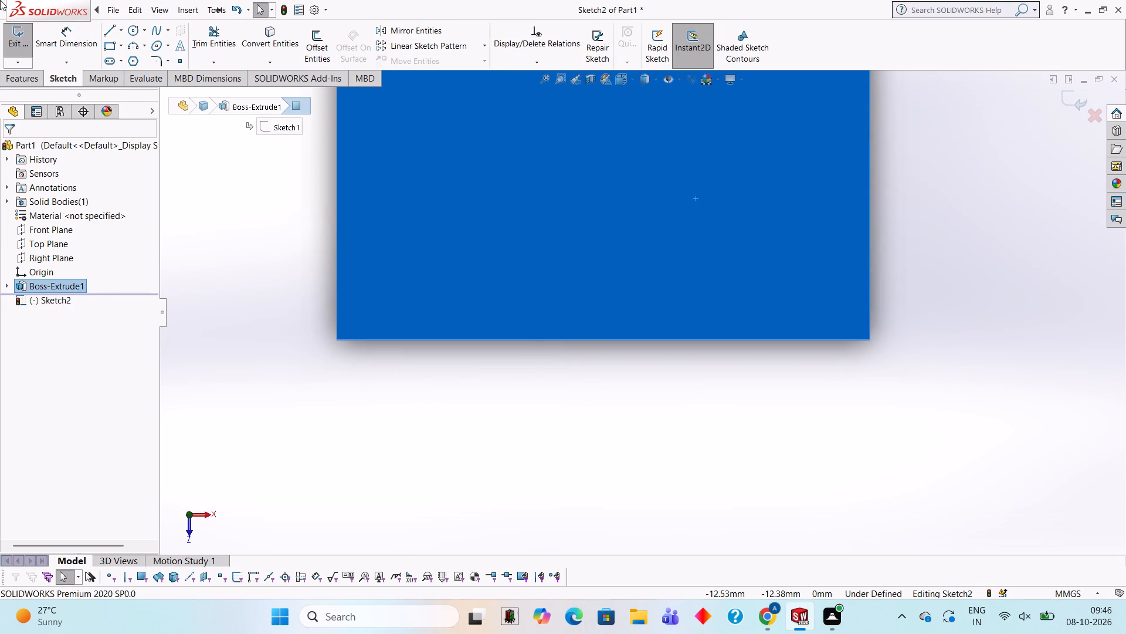
{"action": "left_click", "coordinate": [113, 29]}
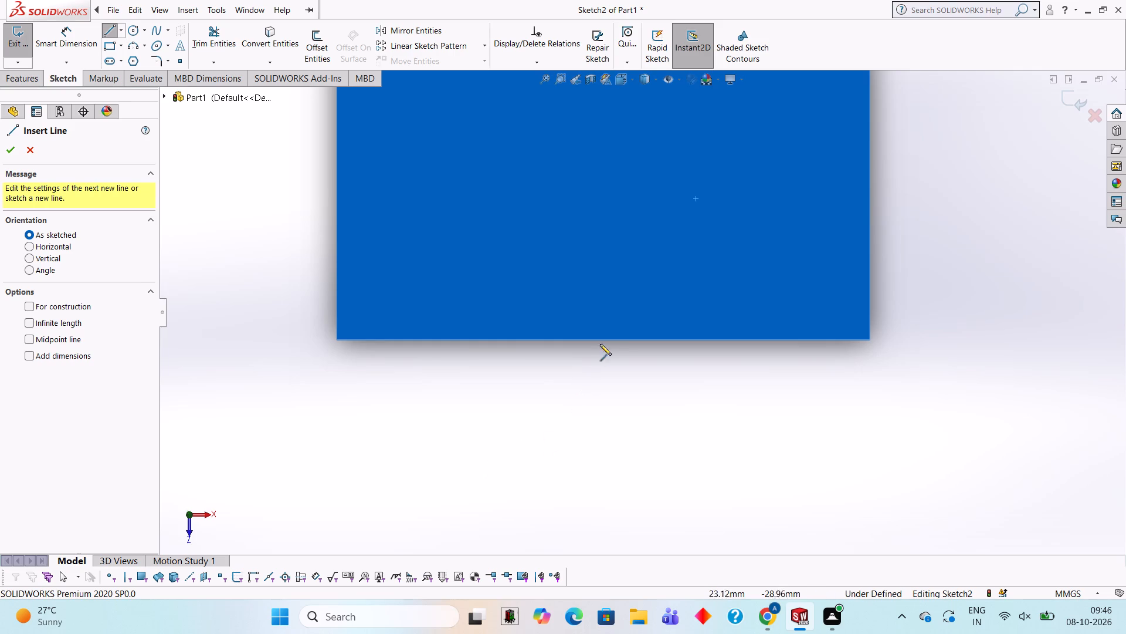
{"action": "left_click_drag", "start_coordinate": [602, 339], "coordinate": [596, 339]}
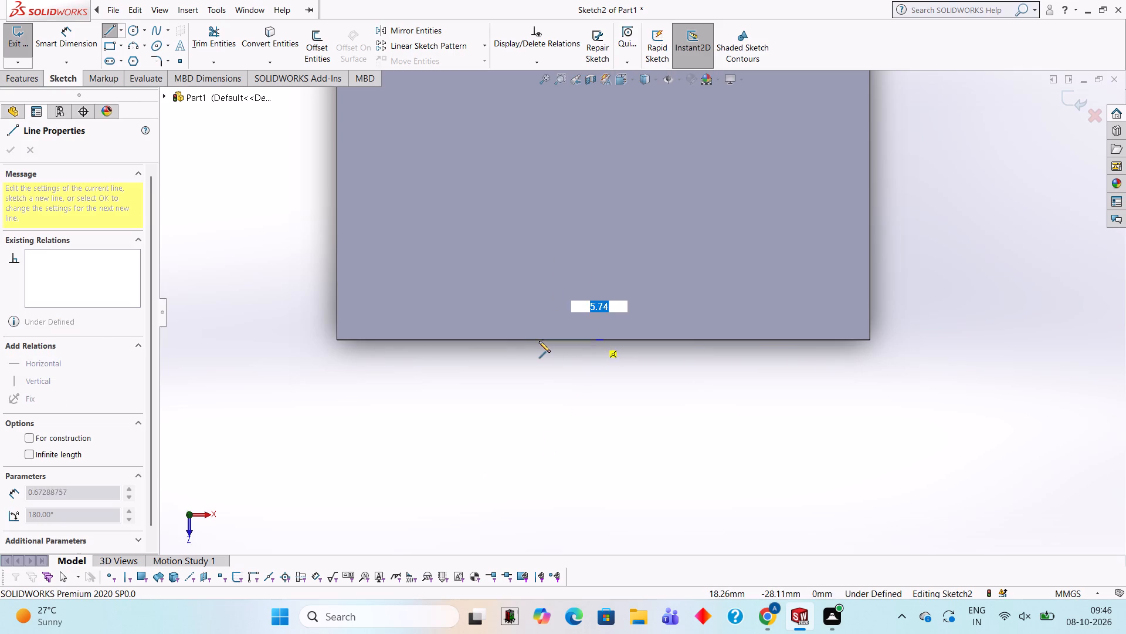
{"action": "type", "text": "10"}
{"action": "key", "text": "Return"}
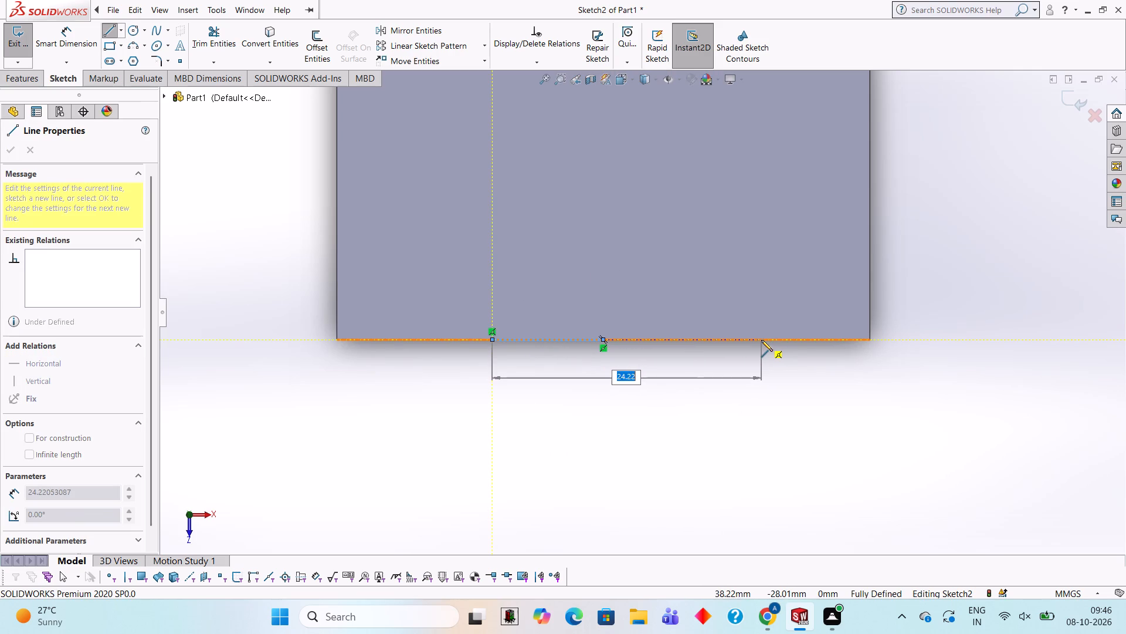
{"action": "type", "text": "20"}
{"action": "key", "text": "Return"}
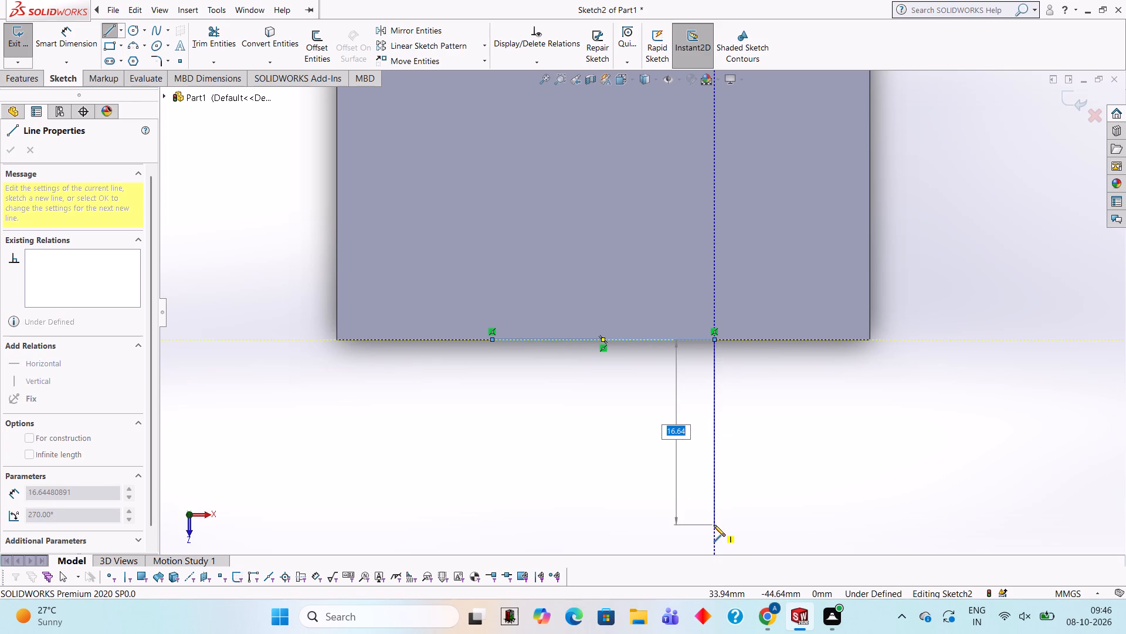
Complete a closed square with three 20 mm sides extending outward from the 20 mm line on the block's front edge.
{"action": "type", "text": "20"}
{"action": "key", "text": "Return"}
{"action": "scroll", "coordinate": [714, 525], "scroll_direction": "up", "scroll_amount": 3}
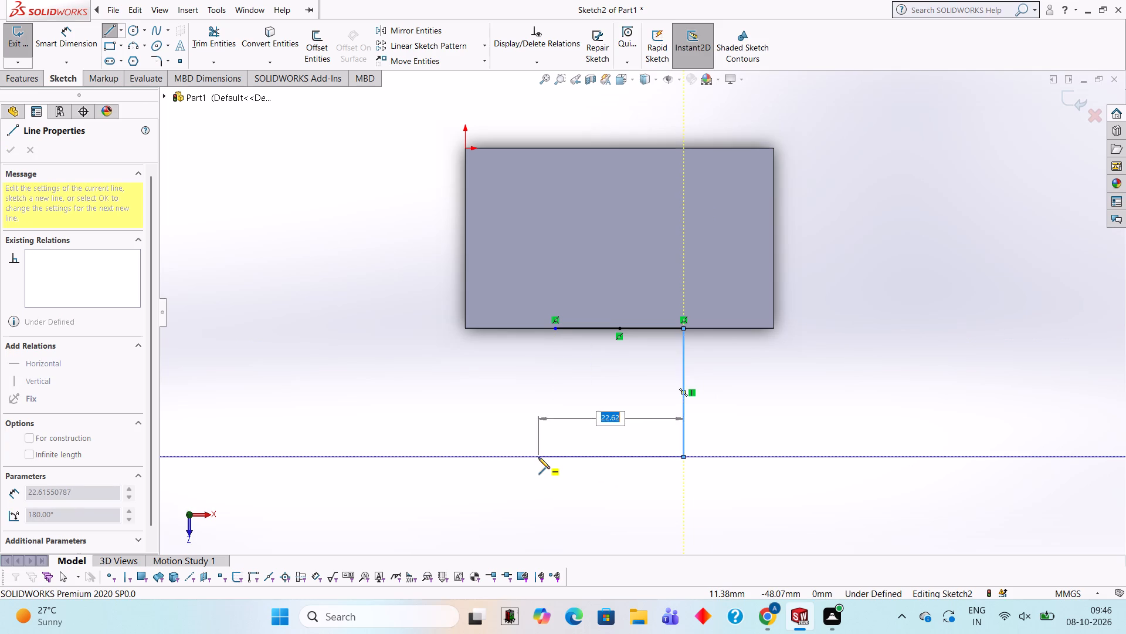
{"action": "type", "text": "20"}
{"action": "key", "text": "Return"}
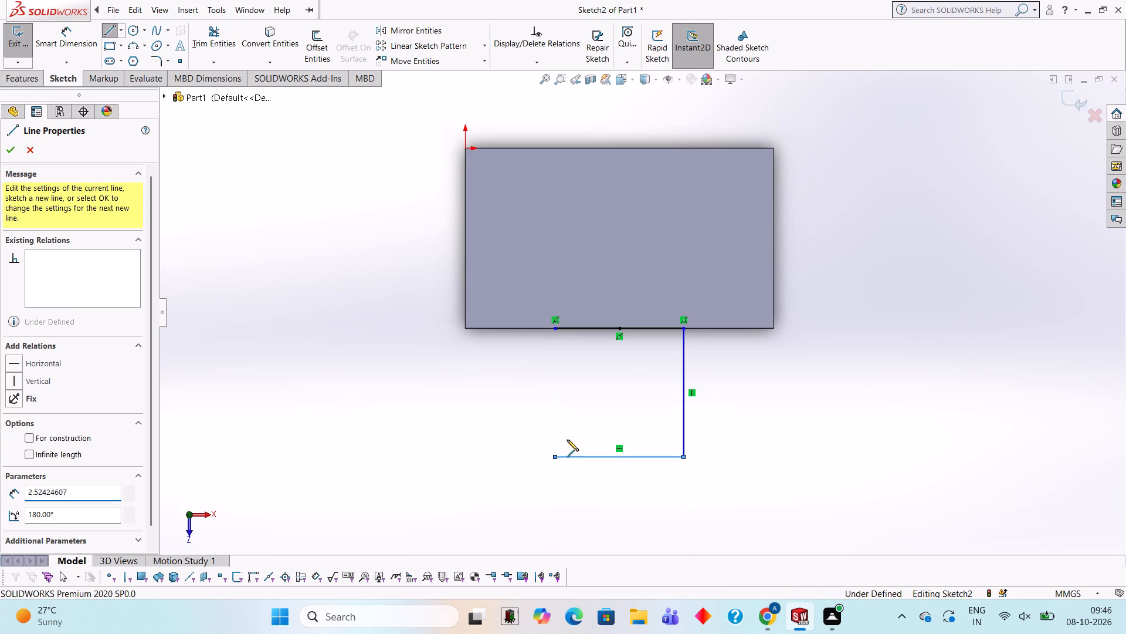
{"action": "left_click", "coordinate": [554, 326]}
{"action": "key", "text": "Escape"}
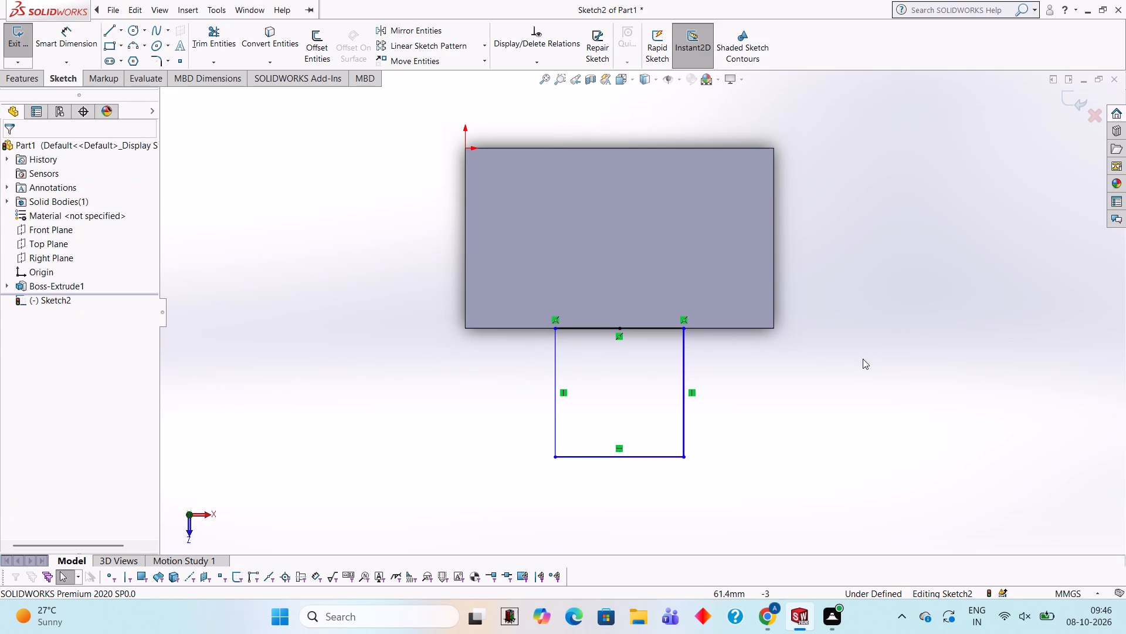
Extrude the 20 mm square region as a merged blind boss 48 mm deep, reversed to run downward beside the block.
{"action": "left_click", "coordinate": [31, 80]}
{"action": "left_click", "coordinate": [37, 50]}
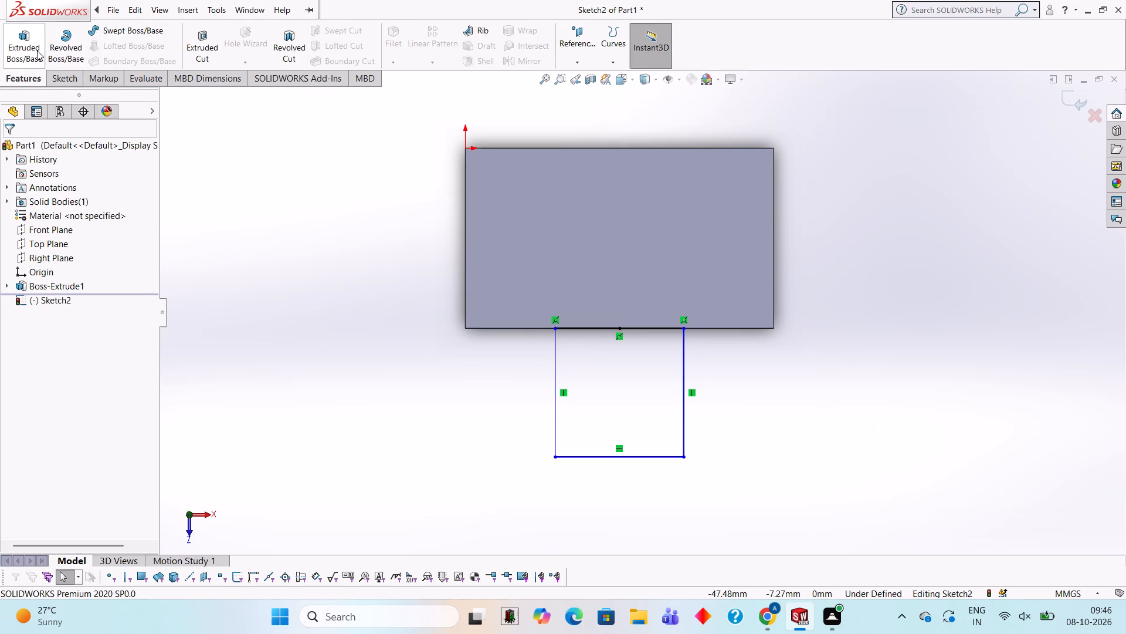
{"action": "left_click", "coordinate": [630, 362]}
{"action": "middle_click_drag", "start_coordinate": [815, 426], "coordinate": [717, 281]}
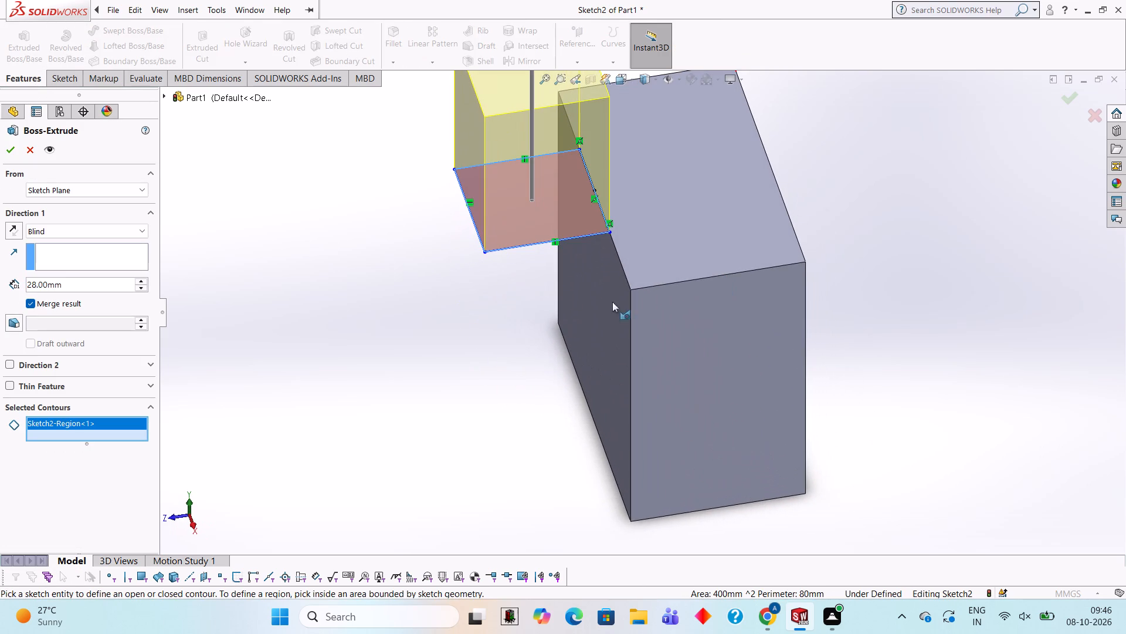
{"action": "left_click", "coordinate": [18, 236]}
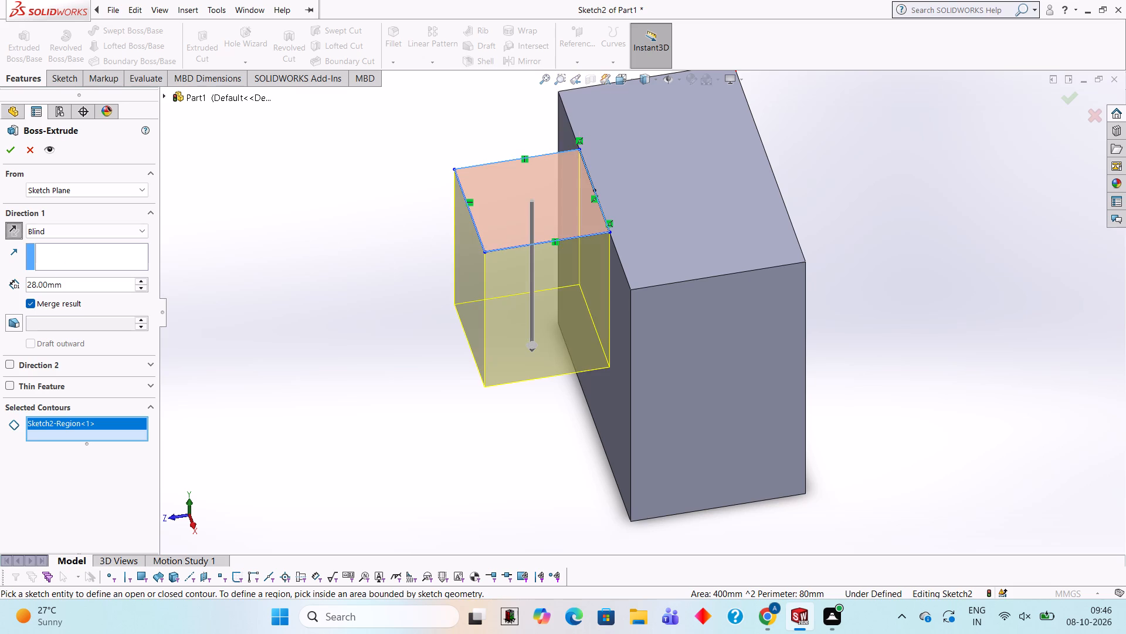
{"action": "left_click", "coordinate": [99, 282]}
{"action": "key", "text": "BackSpace"}
{"action": "key", "text": "BackSpace"}
{"action": "key", "text": "BackSpace"}
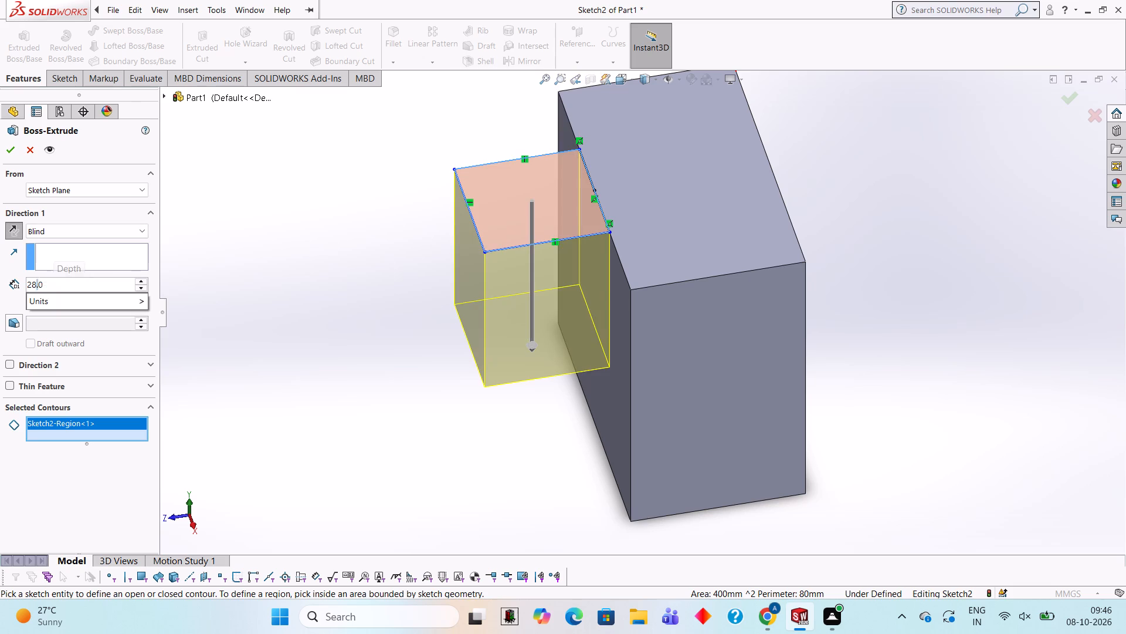
{"action": "key", "text": "BackSpace"}
{"action": "key", "text": "BackSpace"}
{"action": "key", "text": "BackSpace"}
{"action": "key", "text": "BackSpace"}
{"action": "type", "text": "48"}
{"action": "key", "text": "Return"}
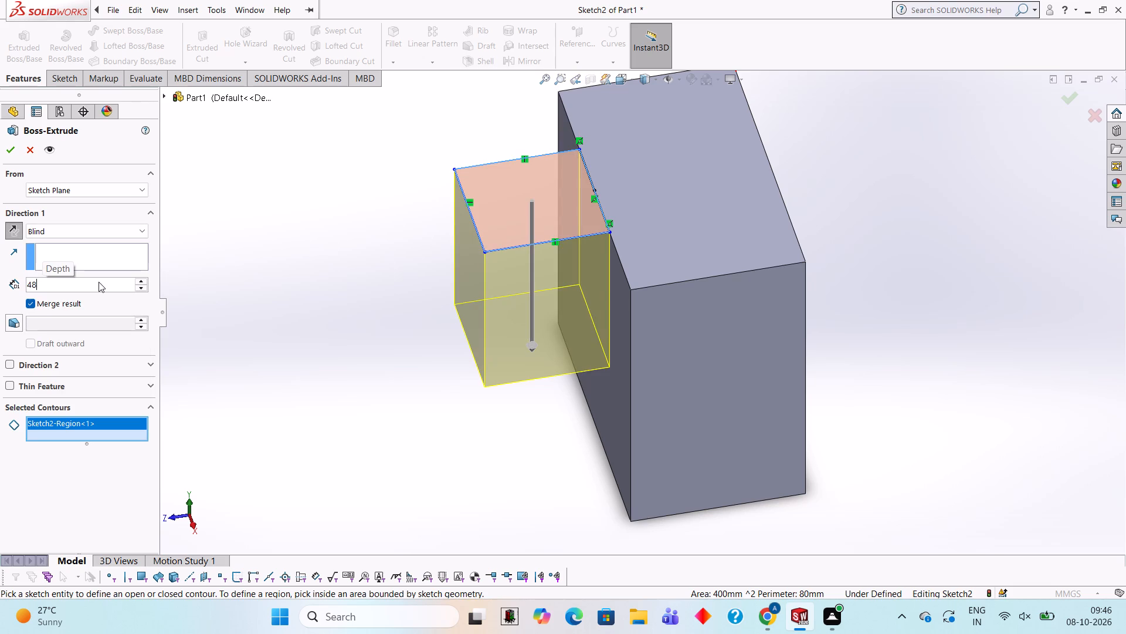
{"action": "middle_click_drag", "start_coordinate": [568, 423], "coordinate": [550, 301]}
{"action": "scroll", "coordinate": [568, 423], "scroll_direction": "down", "scroll_amount": 1}
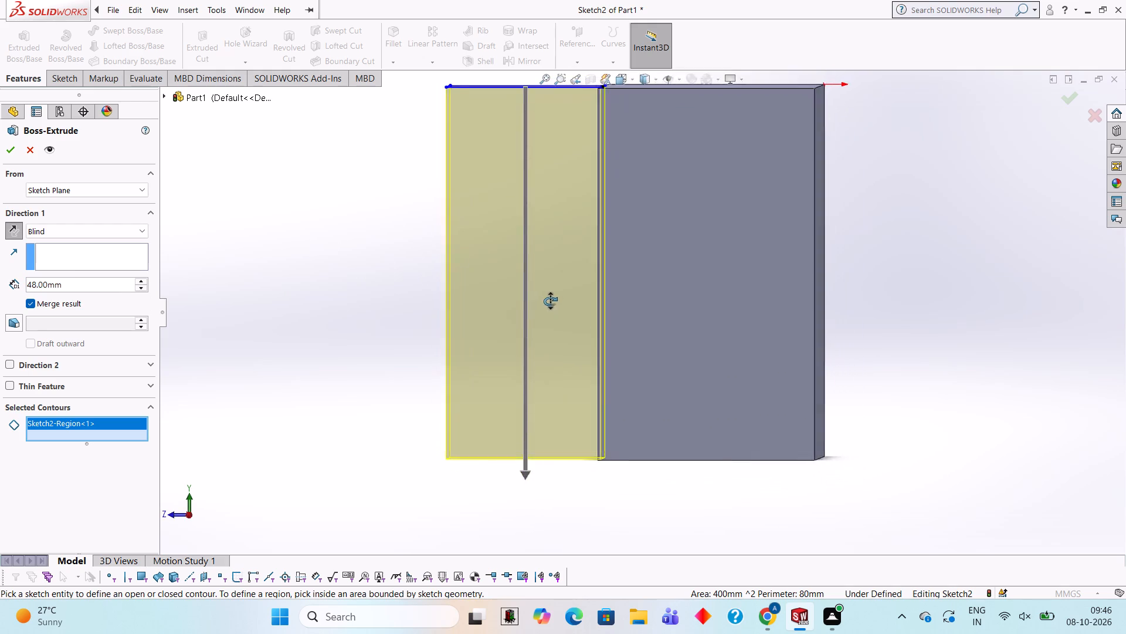
{"action": "middle_click_drag", "start_coordinate": [550, 301], "coordinate": [589, 423]}
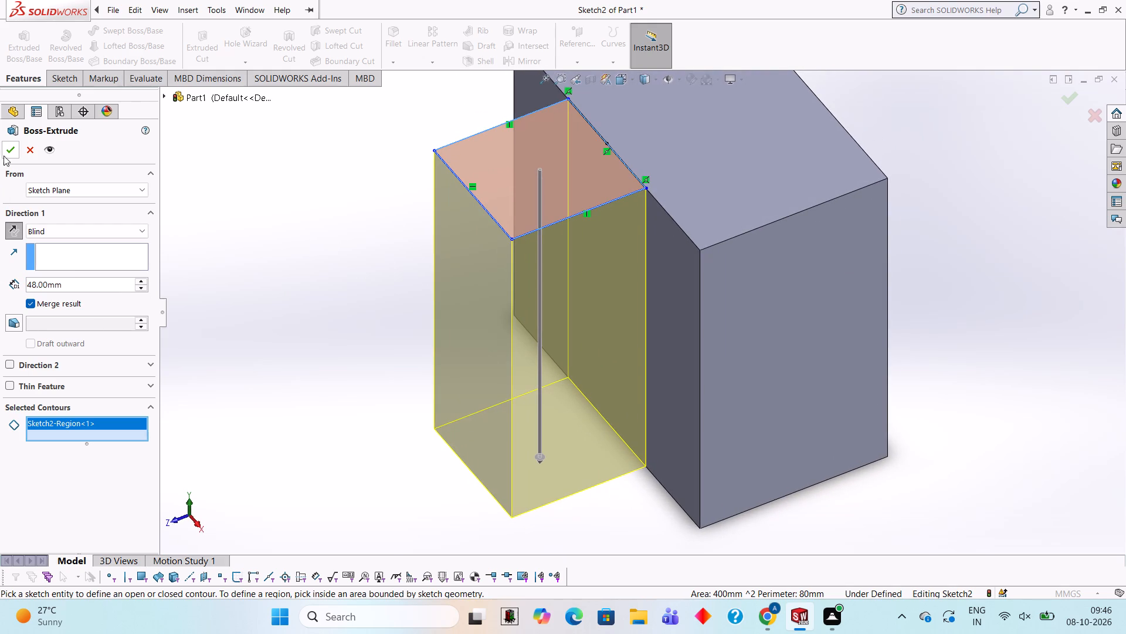
{"action": "left_click", "coordinate": [6, 151]}
{"action": "left_click", "coordinate": [296, 253]}
{"action": "scroll", "coordinate": [296, 253], "scroll_direction": "up", "scroll_amount": 3}
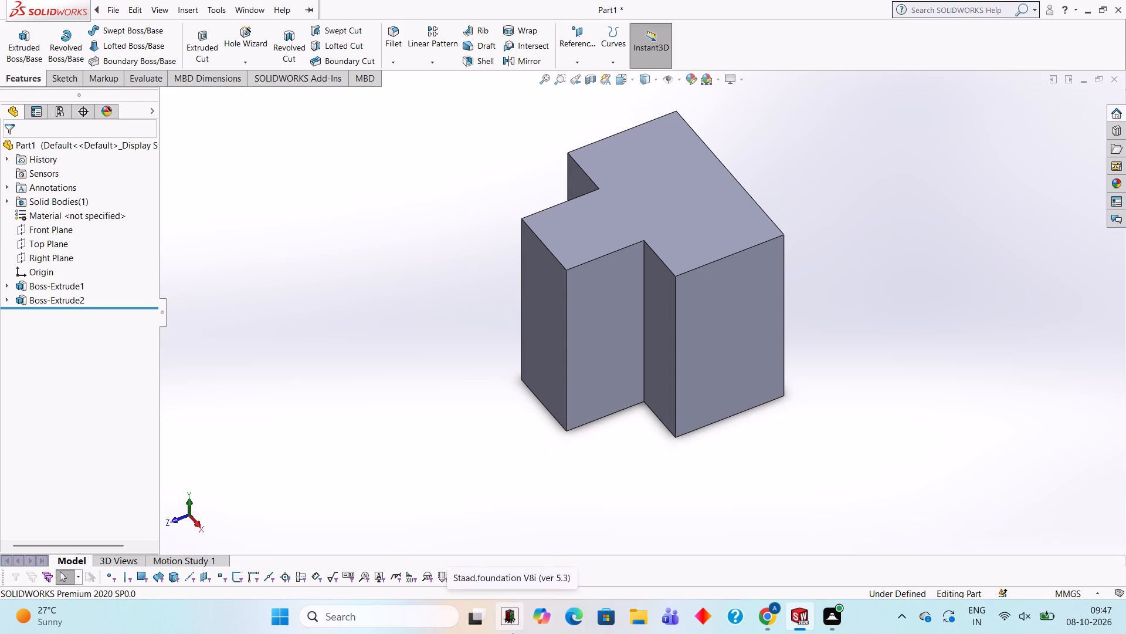
Sketch on the block's 28 mm wide side face a 10 mm line upward along the rear vertical edge from its midpoint.
{"action": "middle_click_drag", "start_coordinate": [794, 393], "coordinate": [776, 379]}
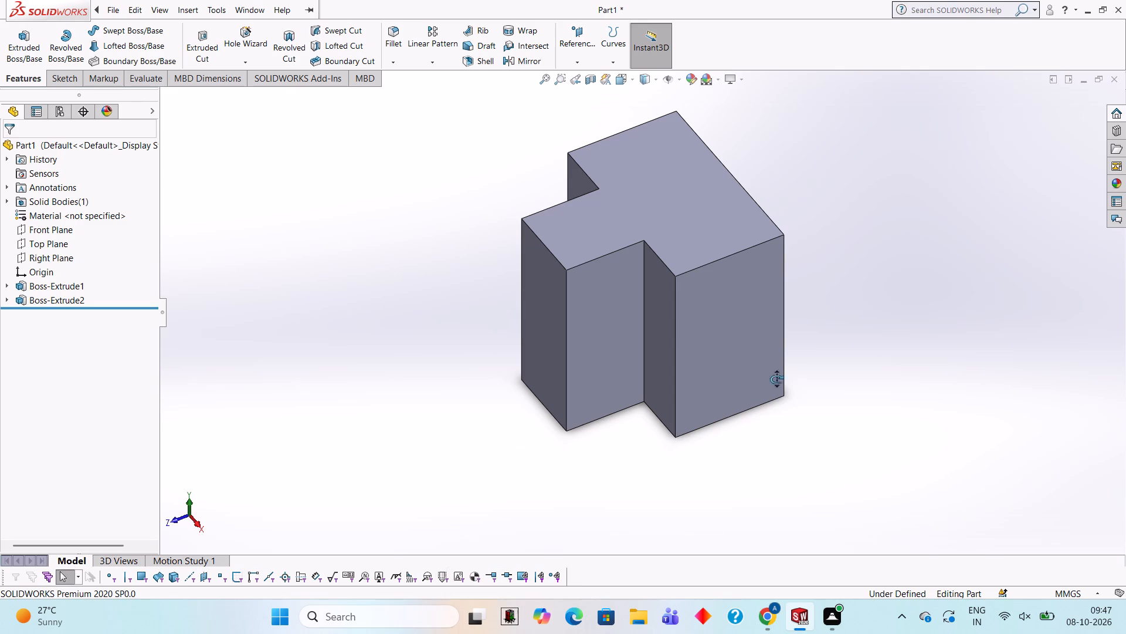
{"action": "middle_click_drag", "start_coordinate": [776, 379], "coordinate": [750, 323]}
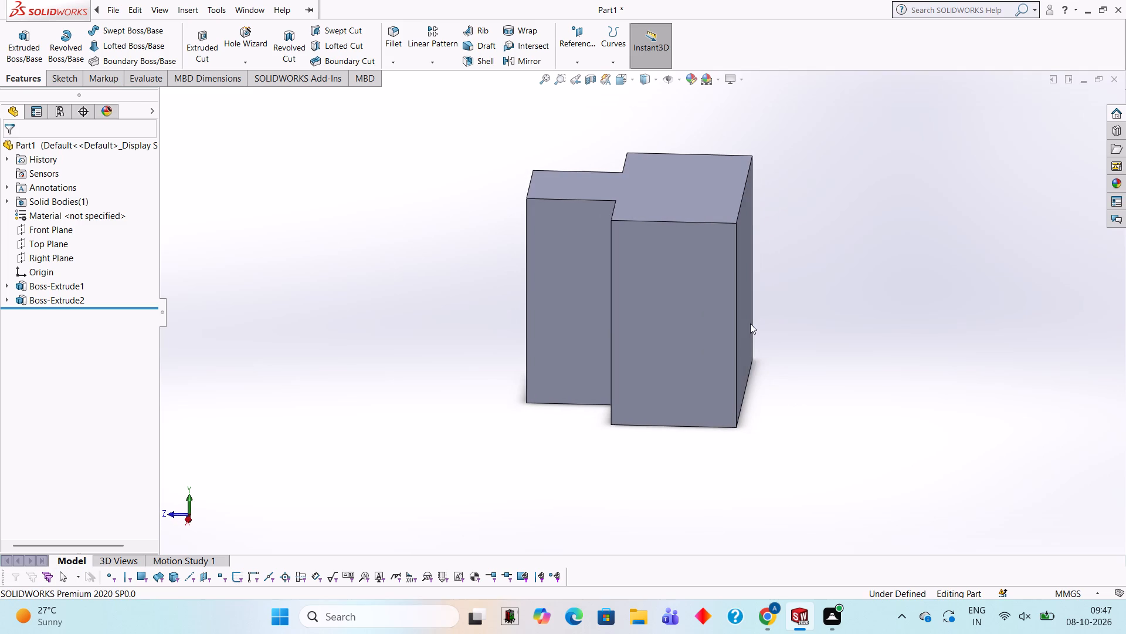
{"action": "left_click", "coordinate": [689, 286]}
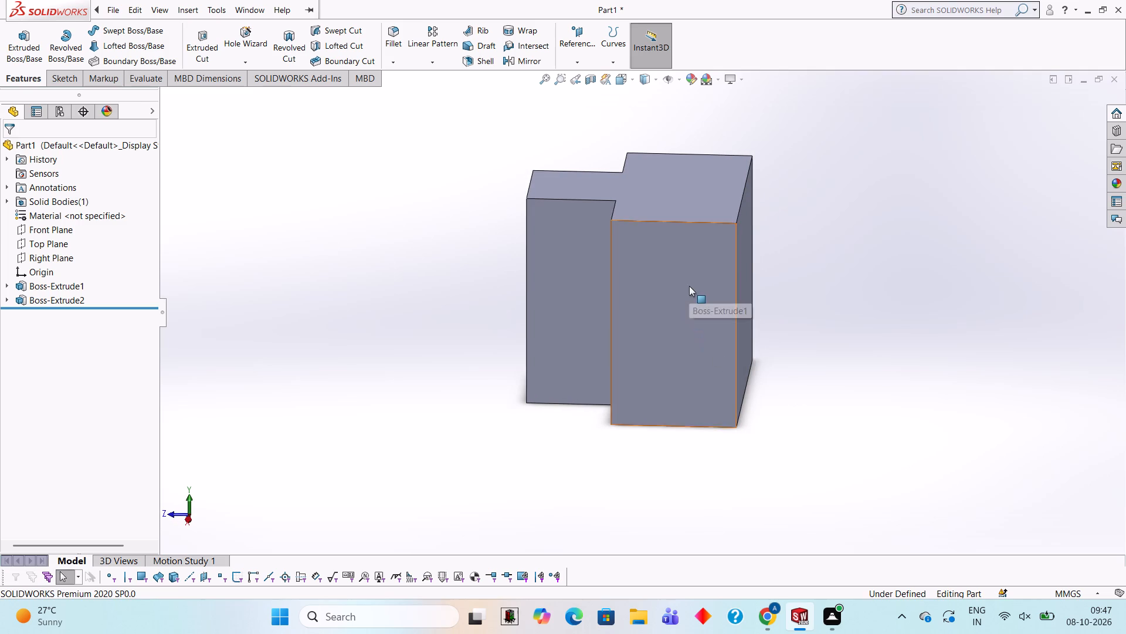
{"action": "left_click", "coordinate": [741, 247]}
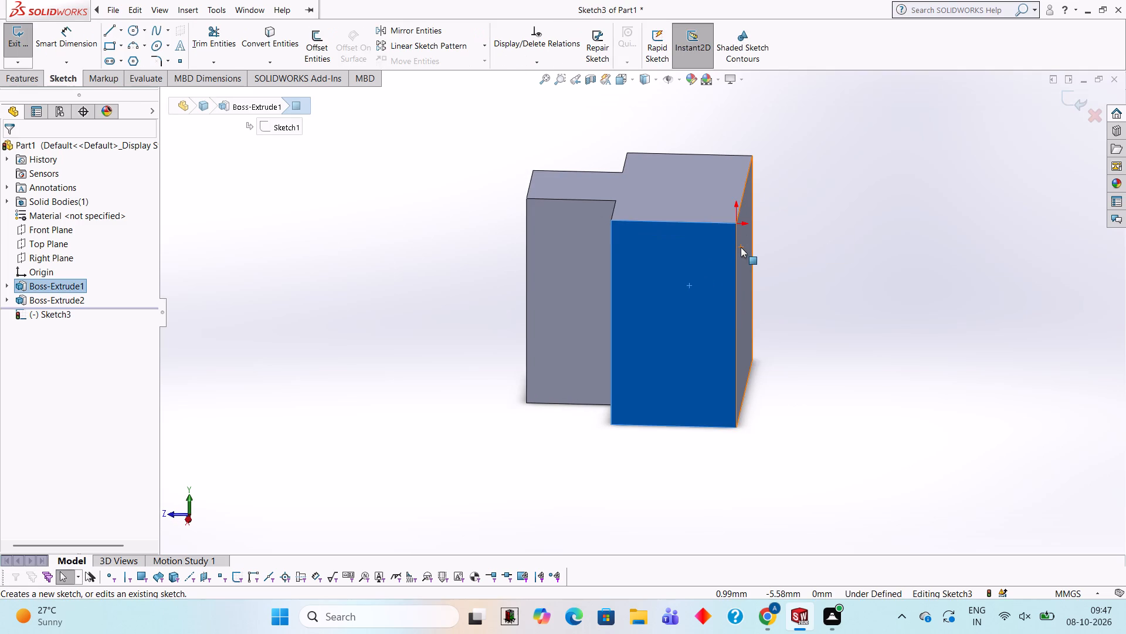
{"action": "key", "text": "ctrl+8"}
{"action": "scroll", "coordinate": [1009, 322], "scroll_direction": "up", "scroll_amount": 2}
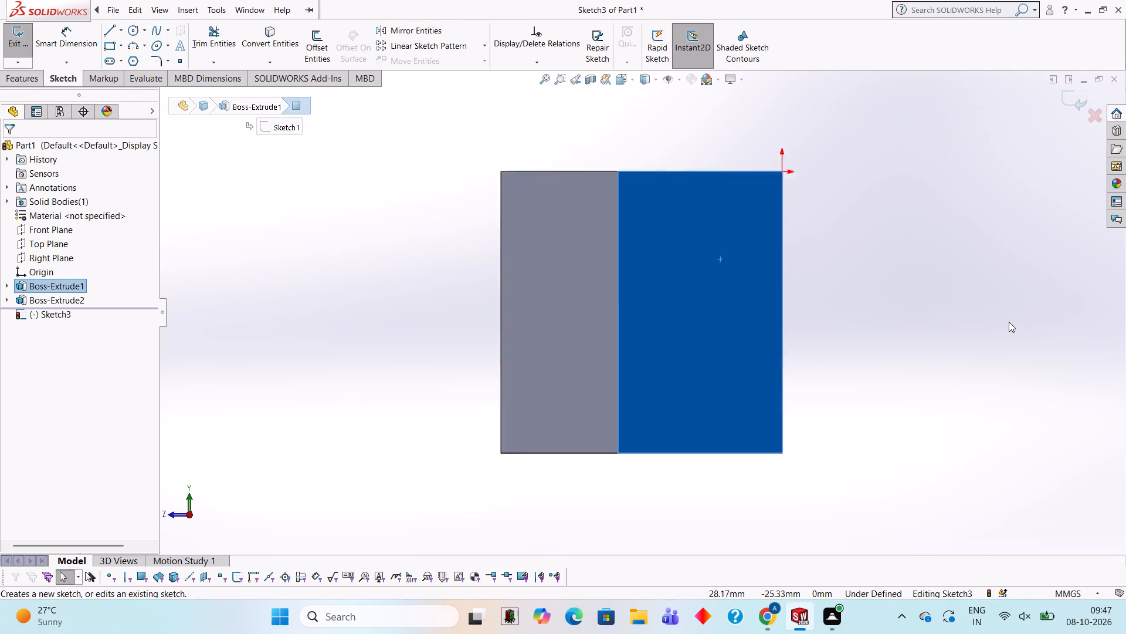
{"action": "scroll", "coordinate": [1009, 322], "scroll_direction": "up", "scroll_amount": 1}
{"action": "scroll", "coordinate": [1009, 322], "scroll_direction": "down", "scroll_amount": 1}
{"action": "left_click", "coordinate": [106, 29]}
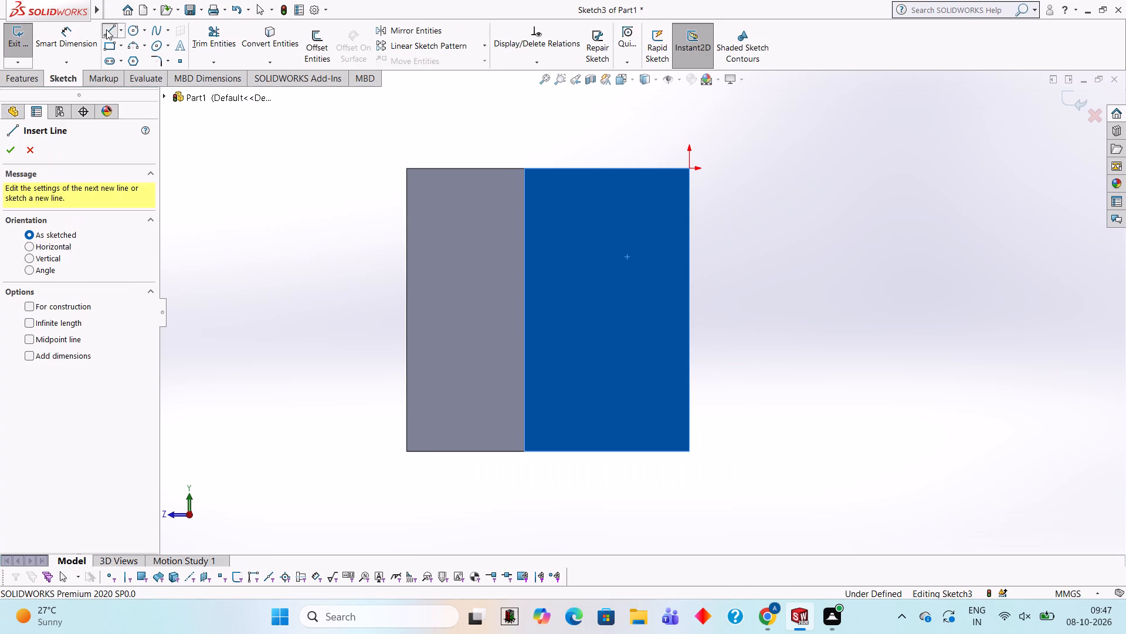
{"action": "left_click", "coordinate": [690, 308]}
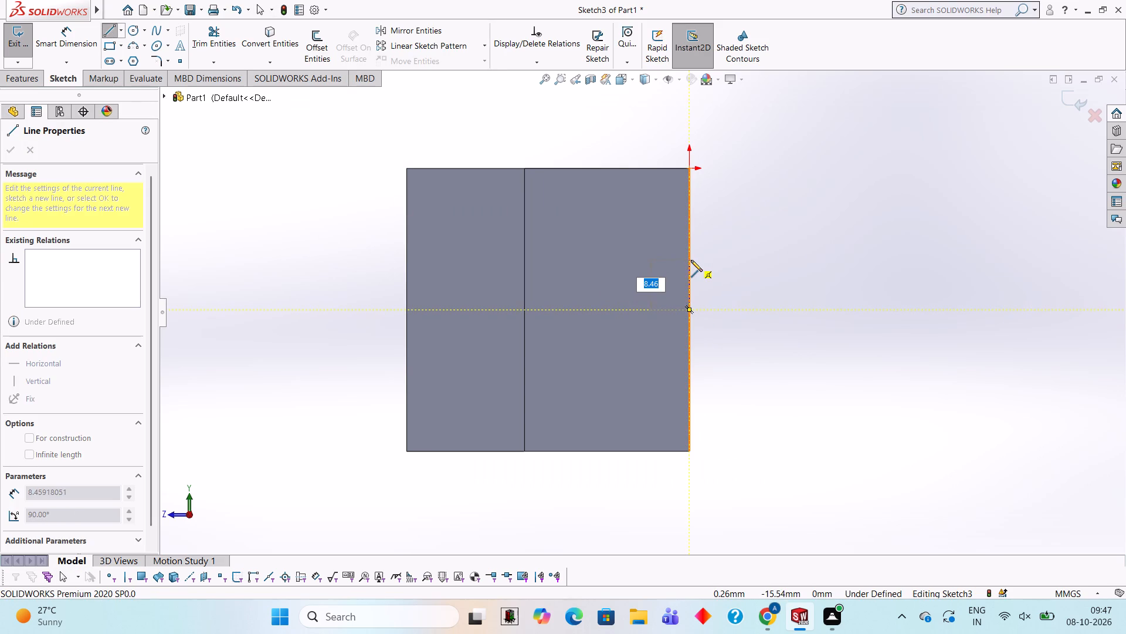
{"action": "type", "text": "10"}
{"action": "key", "text": "Return"}
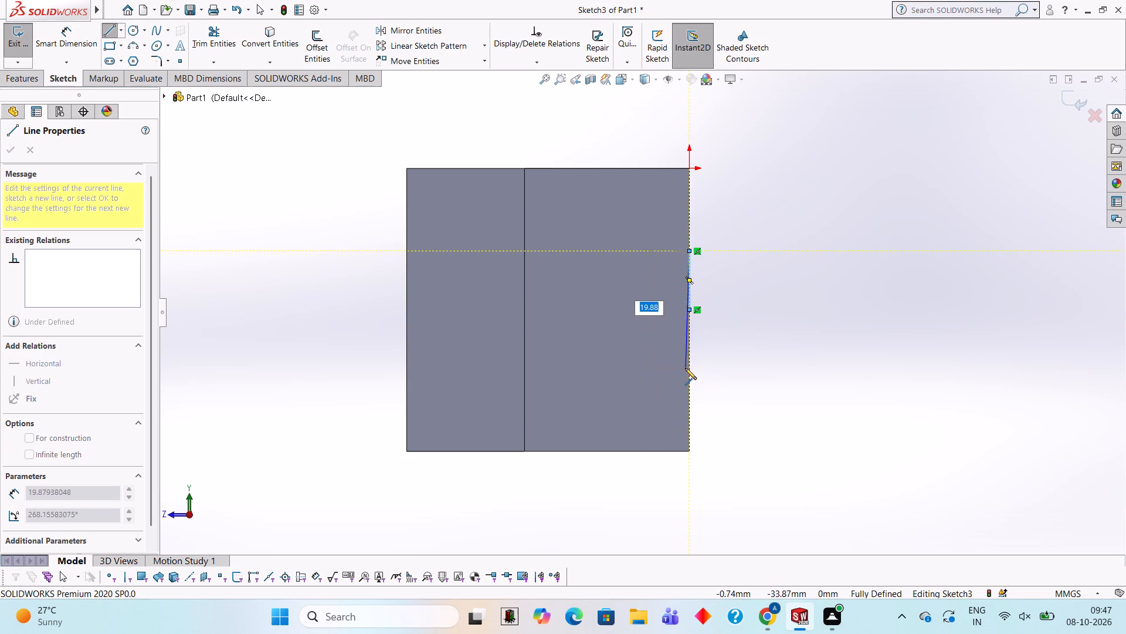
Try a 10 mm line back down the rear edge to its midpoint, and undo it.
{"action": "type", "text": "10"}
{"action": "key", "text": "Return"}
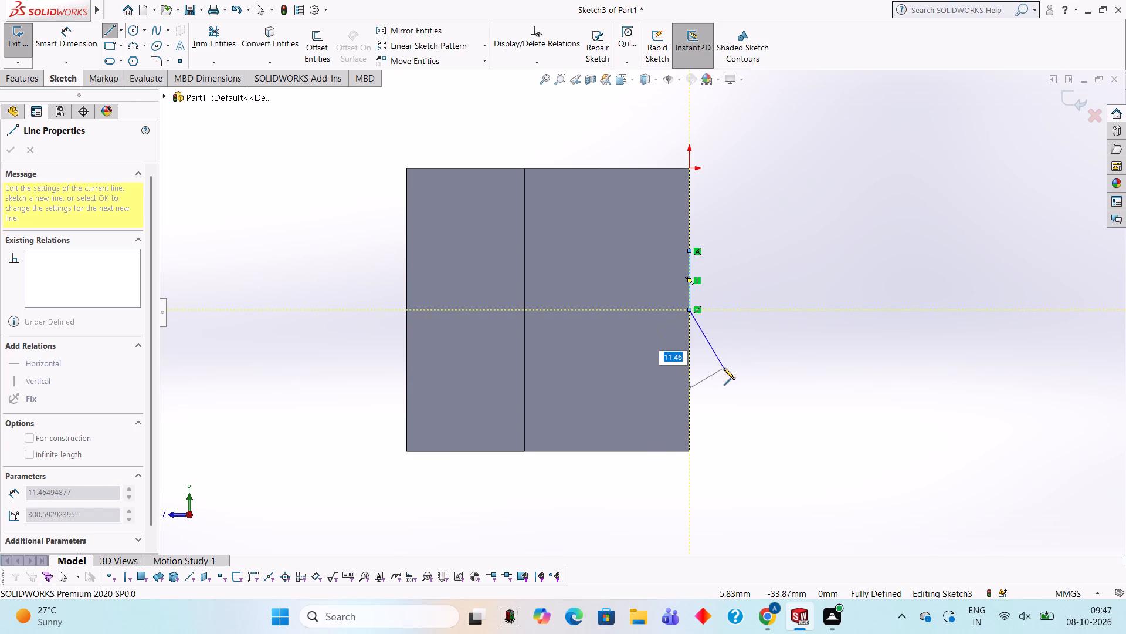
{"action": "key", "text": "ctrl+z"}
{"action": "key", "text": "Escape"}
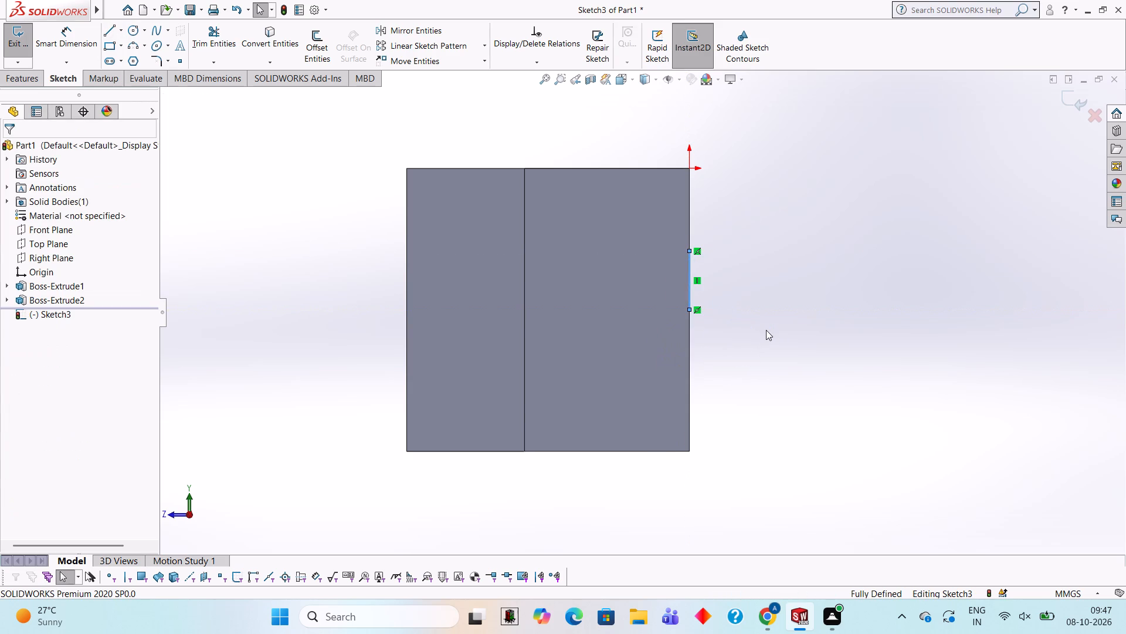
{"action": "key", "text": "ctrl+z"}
Complete the rear sketch square with a 10 mm line down the rear edge from its midpoint and three 20 mm sides extending outward.
{"action": "left_click", "coordinate": [110, 36]}
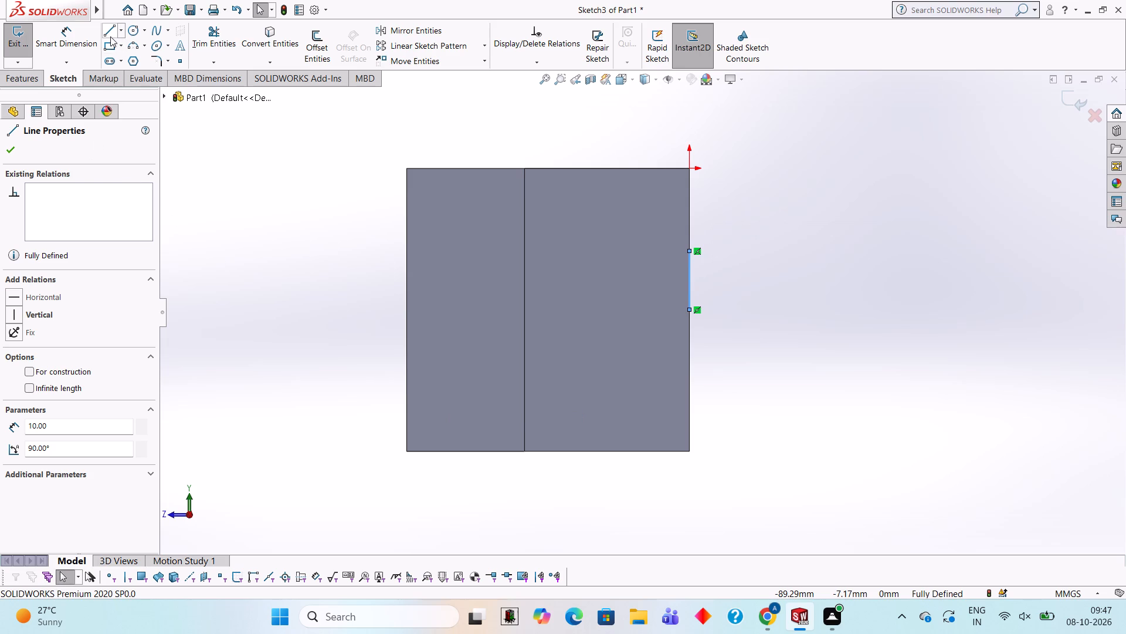
{"action": "left_click", "coordinate": [688, 311]}
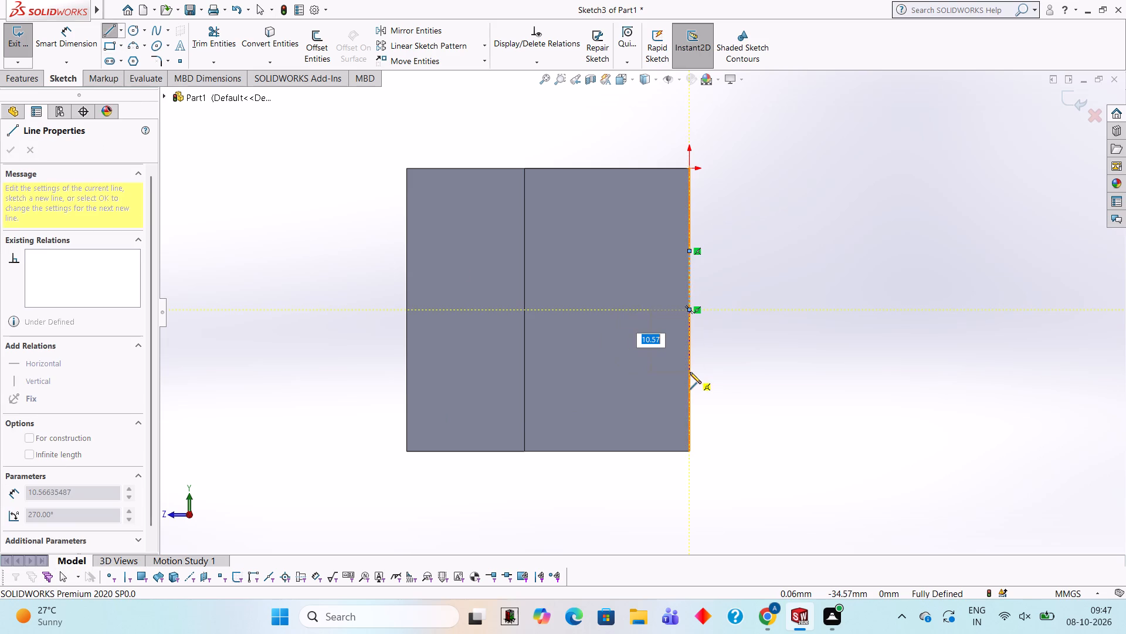
{"action": "type", "text": "10"}
{"action": "key", "text": "Return"}
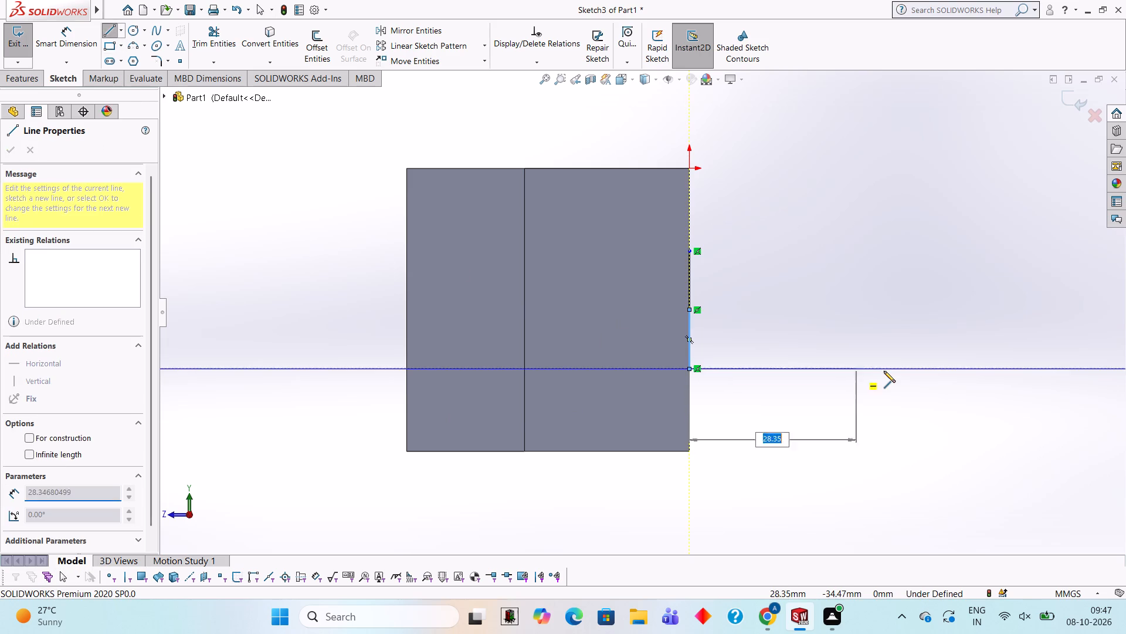
{"action": "type", "text": "20"}
{"action": "key", "text": "Return"}
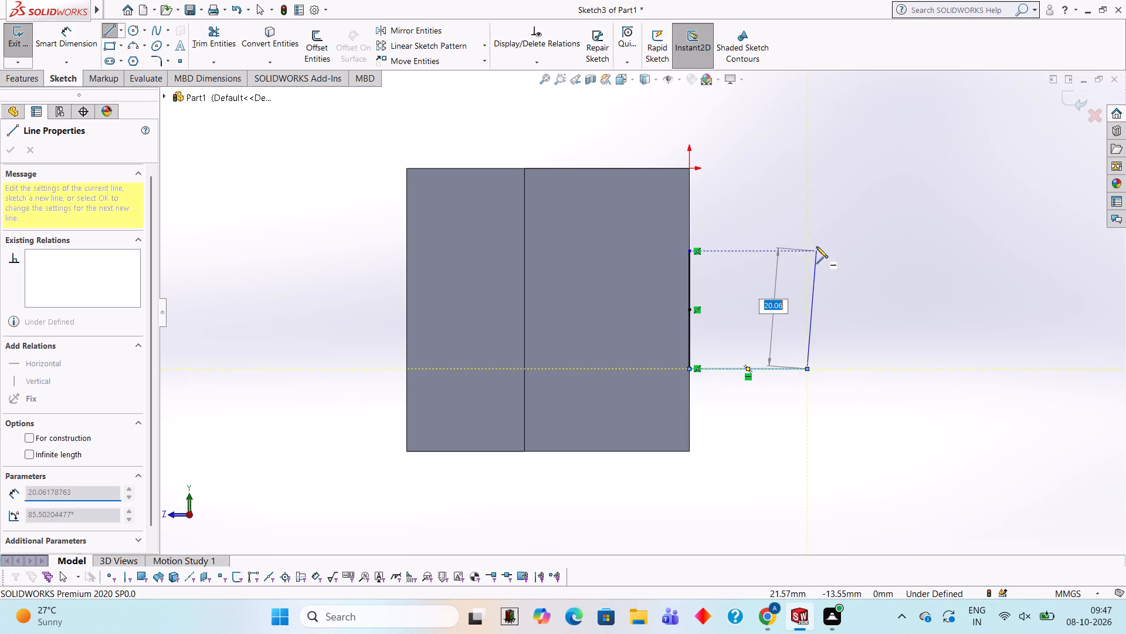
{"action": "type", "text": "20"}
{"action": "key", "text": "Return"}
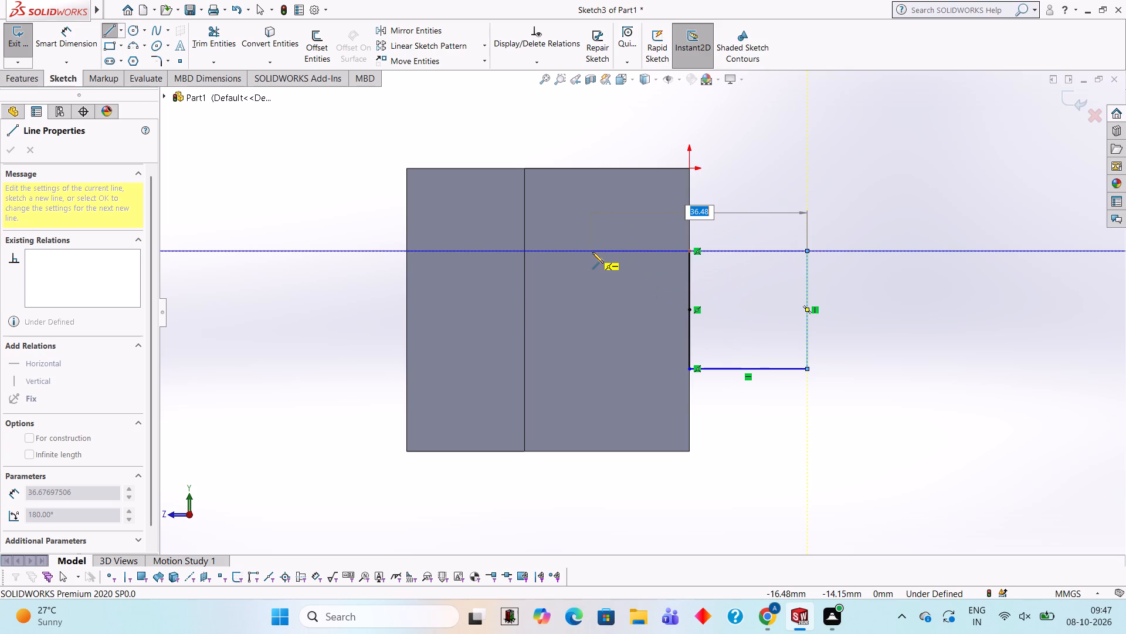
{"action": "type", "text": "20"}
{"action": "key", "text": "Return"}
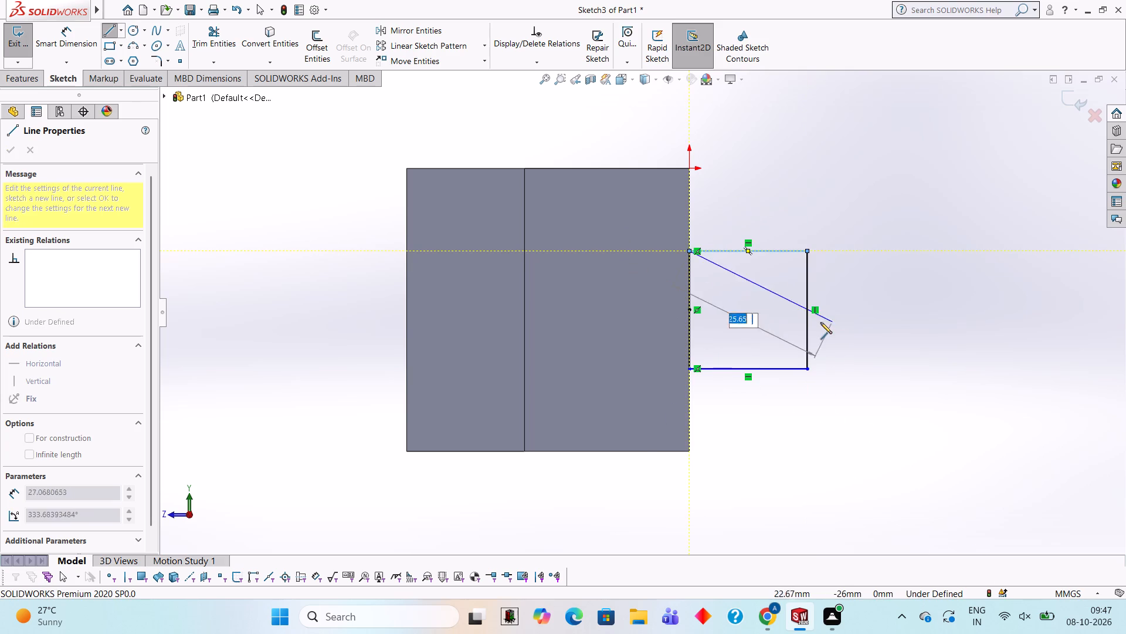
{"action": "key", "text": "Escape"}
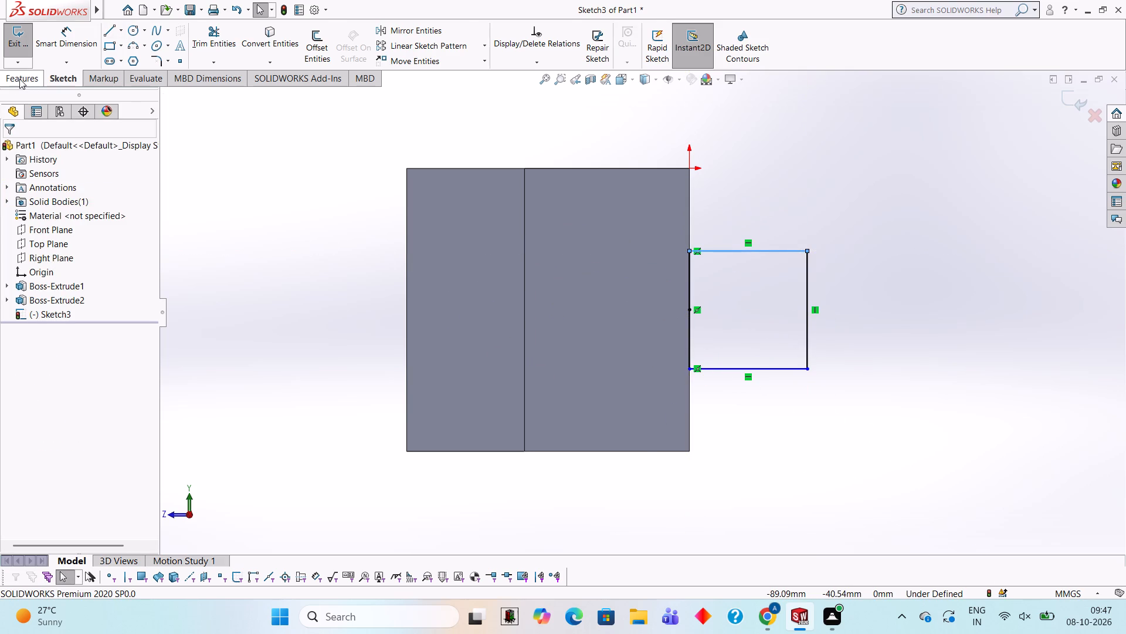
Extrude the rear 20 mm square as a merged blind boss 48 mm deep, reversed to run along the block's rear face.
{"action": "left_click", "coordinate": [19, 79]}
{"action": "left_click", "coordinate": [38, 32]}
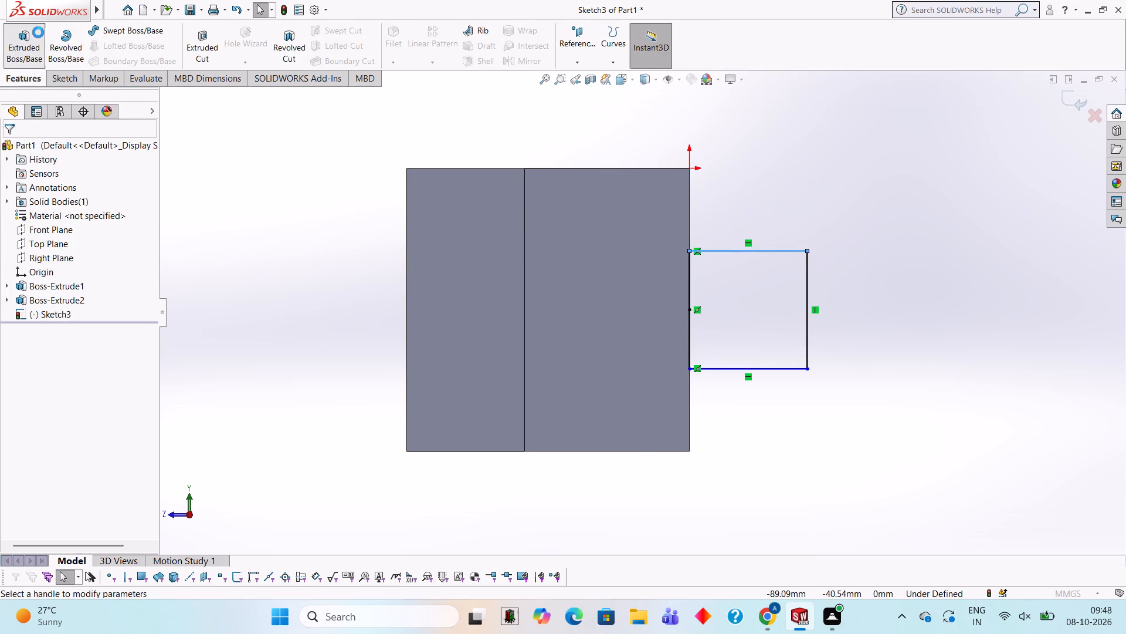
{"action": "middle_click_drag", "start_coordinate": [846, 200], "coordinate": [782, 245]}
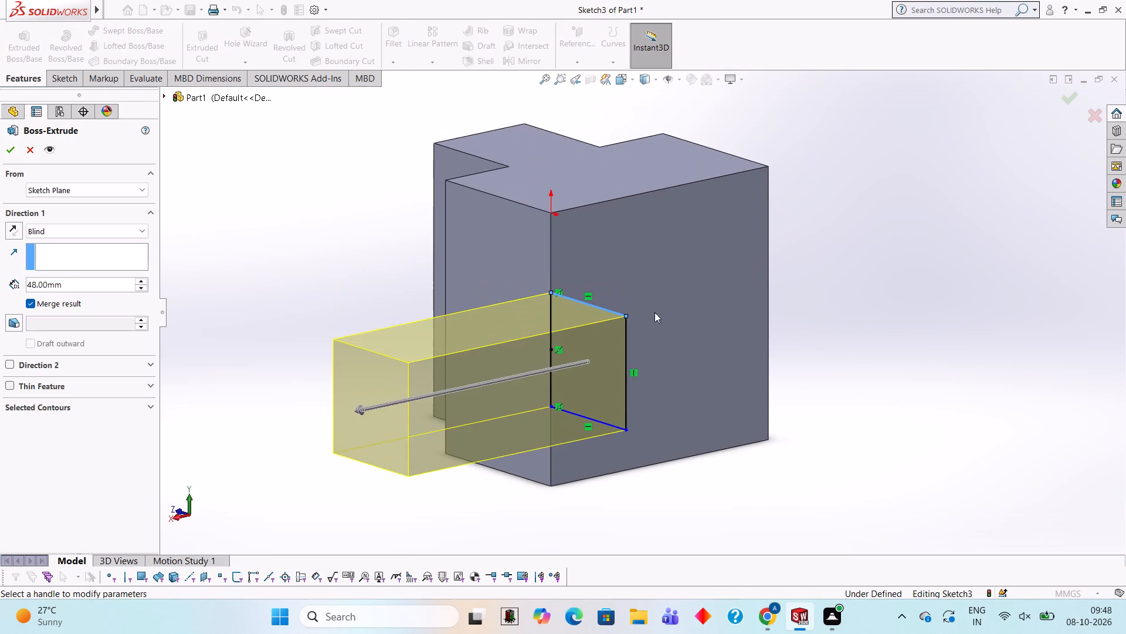
{"action": "left_click", "coordinate": [18, 231]}
{"action": "middle_click_drag", "start_coordinate": [671, 262], "coordinate": [637, 259]}
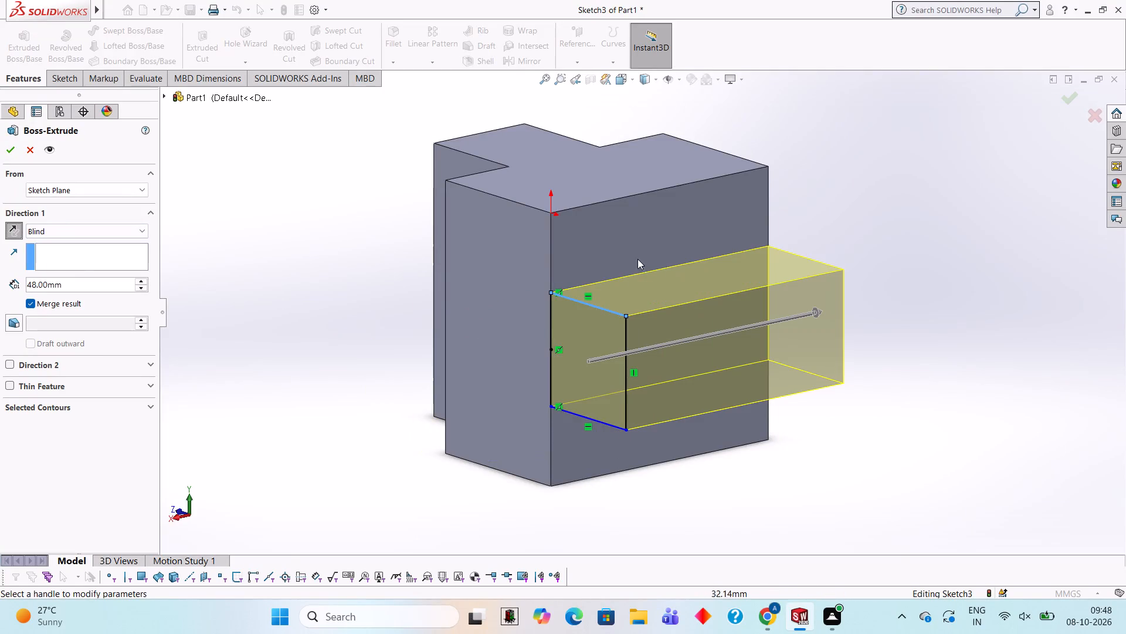
{"action": "middle_click_drag", "start_coordinate": [637, 259], "coordinate": [640, 244]}
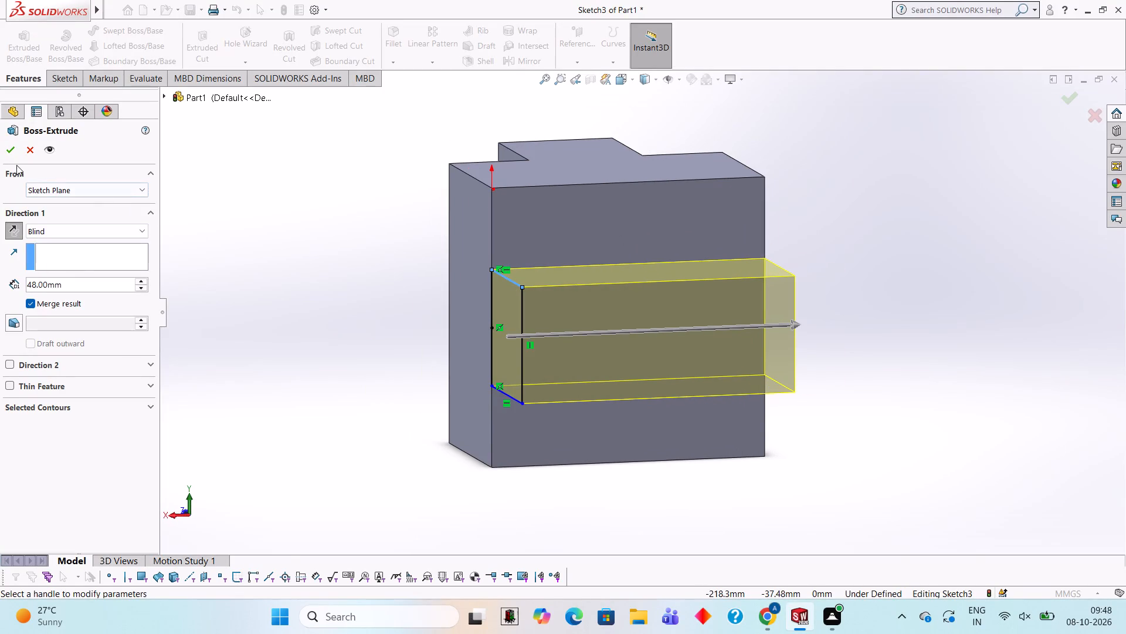
{"action": "left_click", "coordinate": [16, 154]}
Start a sketch on the top face of the rear boss, viewed normal to the face.
{"action": "left_click", "coordinate": [408, 329]}
{"action": "middle_click_drag", "start_coordinate": [419, 329], "coordinate": [467, 328]}
{"action": "scroll", "coordinate": [443, 328], "scroll_direction": "down", "scroll_amount": 1}
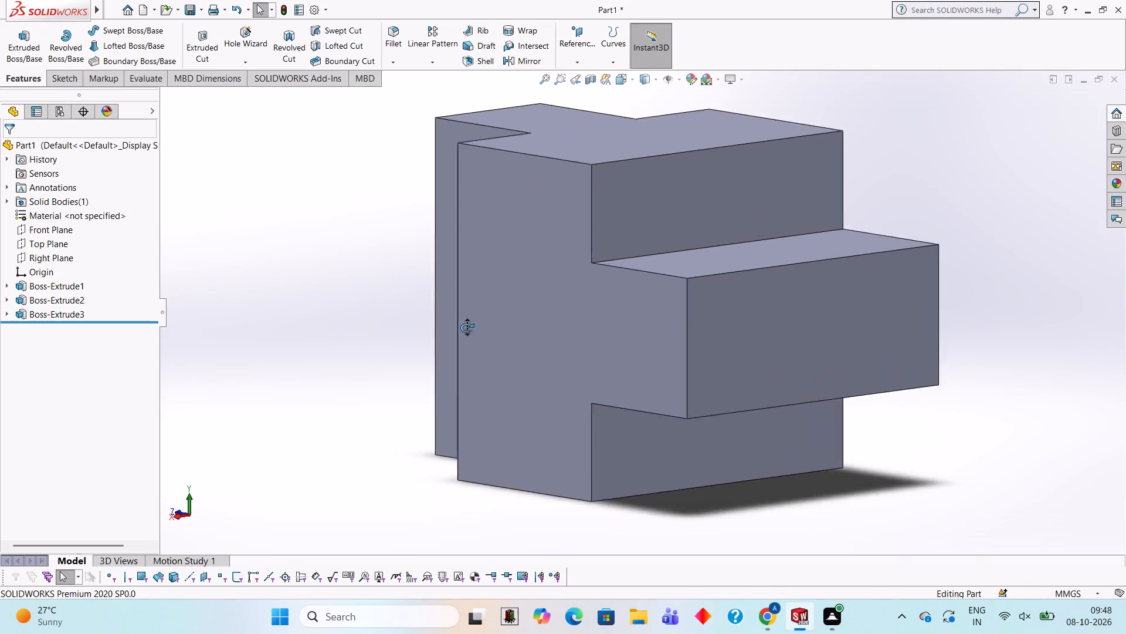
{"action": "middle_click_drag", "start_coordinate": [467, 328], "coordinate": [513, 325]}
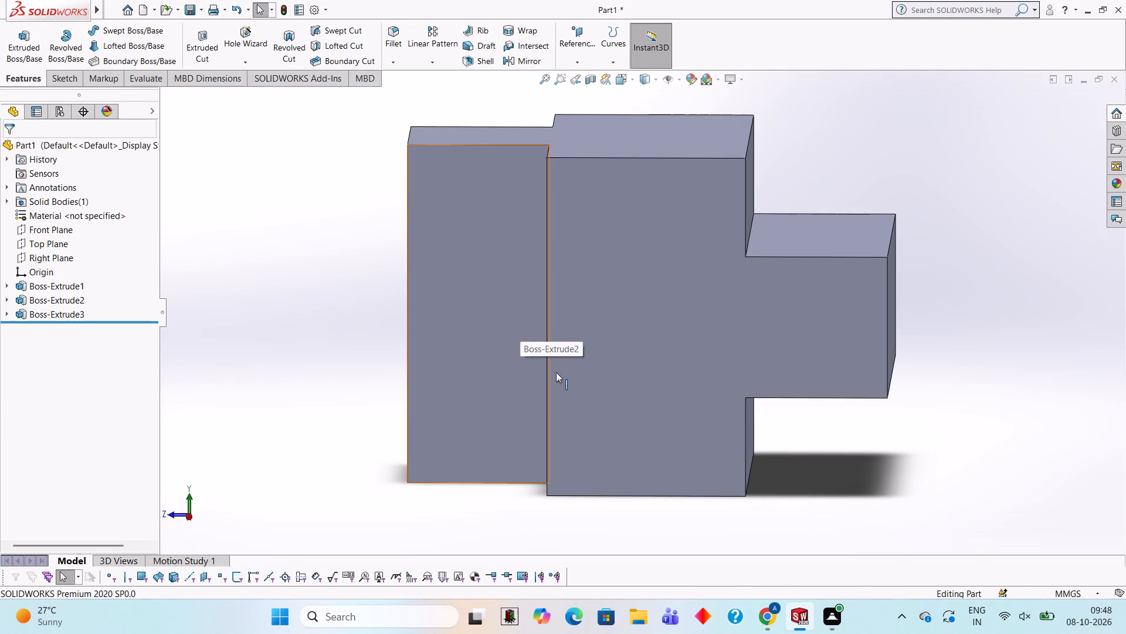
{"action": "scroll", "coordinate": [648, 291], "scroll_direction": "up", "scroll_amount": 1}
{"action": "middle_click_drag", "start_coordinate": [647, 288], "coordinate": [672, 488]}
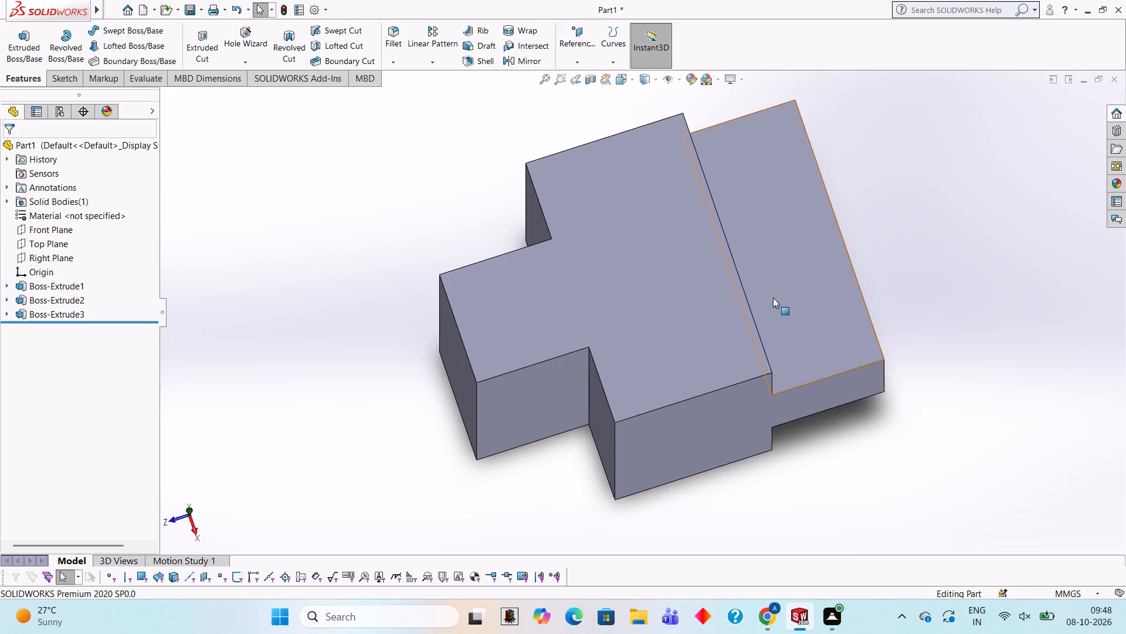
{"action": "left_click", "coordinate": [772, 276]}
{"action": "left_click", "coordinate": [820, 244]}
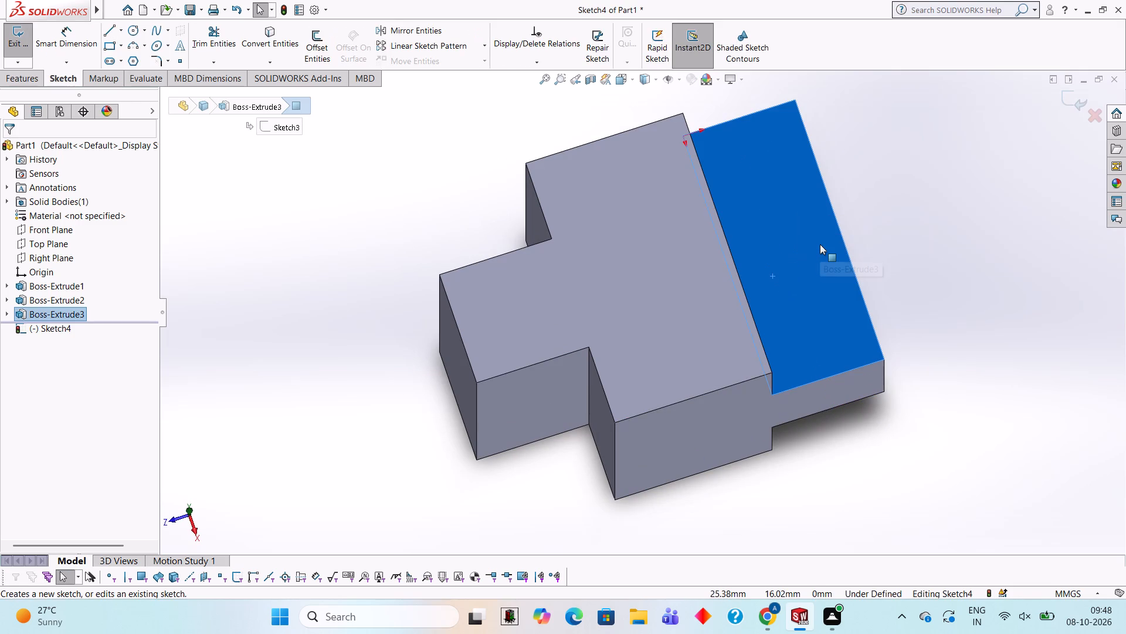
{"action": "key", "text": "ctrl+8"}
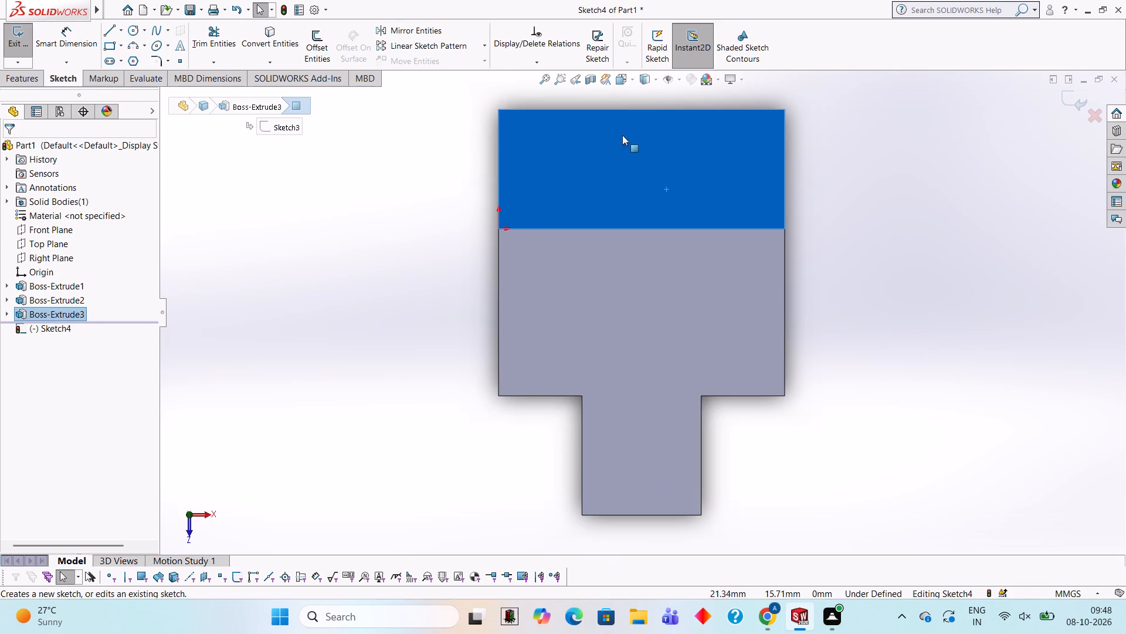
{"action": "scroll", "coordinate": [639, 188], "scroll_direction": "up", "scroll_amount": 3}
{"action": "scroll", "coordinate": [639, 188], "scroll_direction": "down", "scroll_amount": 4}
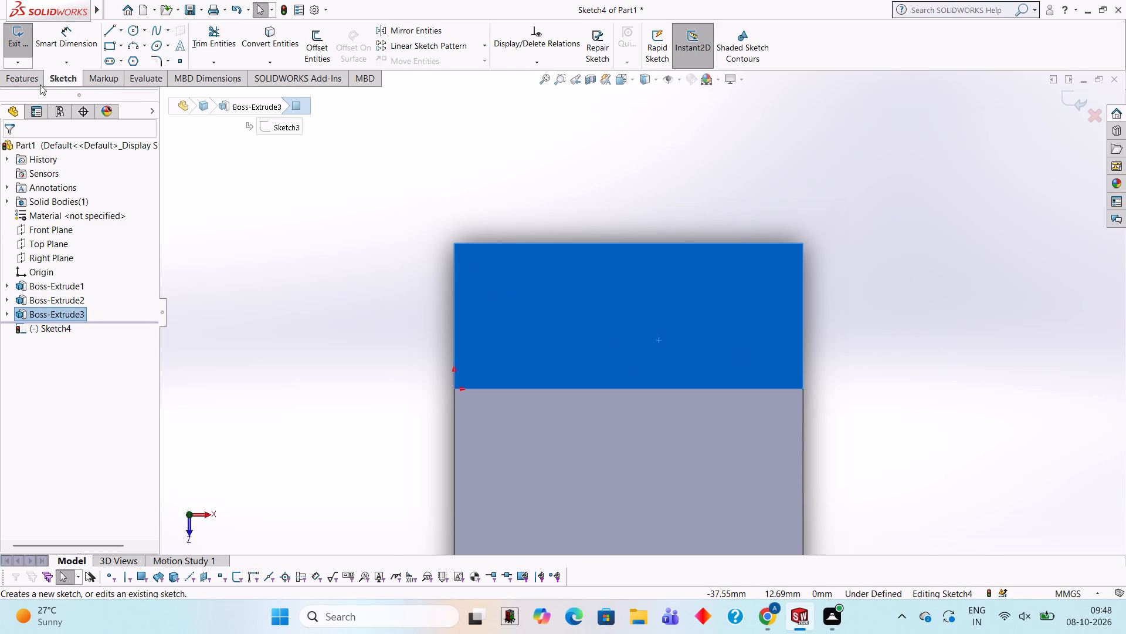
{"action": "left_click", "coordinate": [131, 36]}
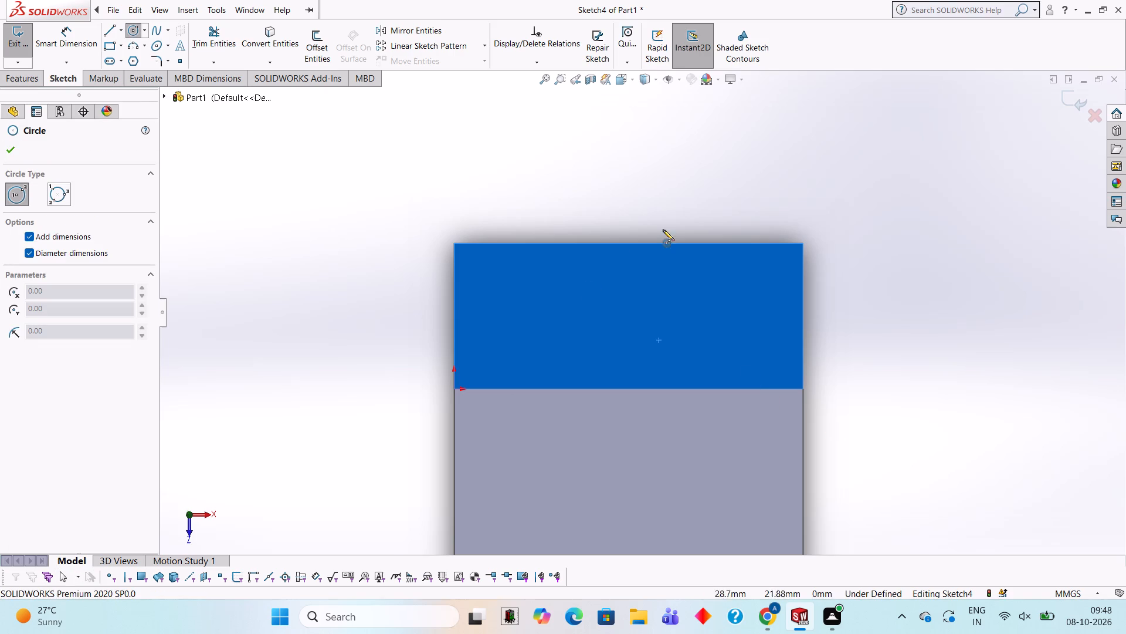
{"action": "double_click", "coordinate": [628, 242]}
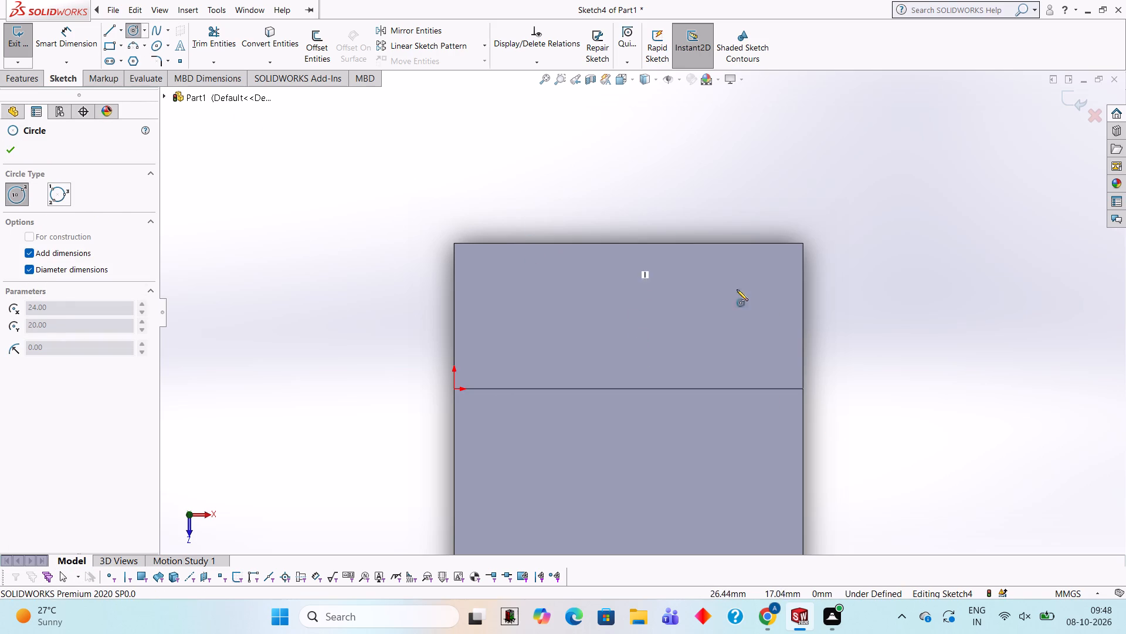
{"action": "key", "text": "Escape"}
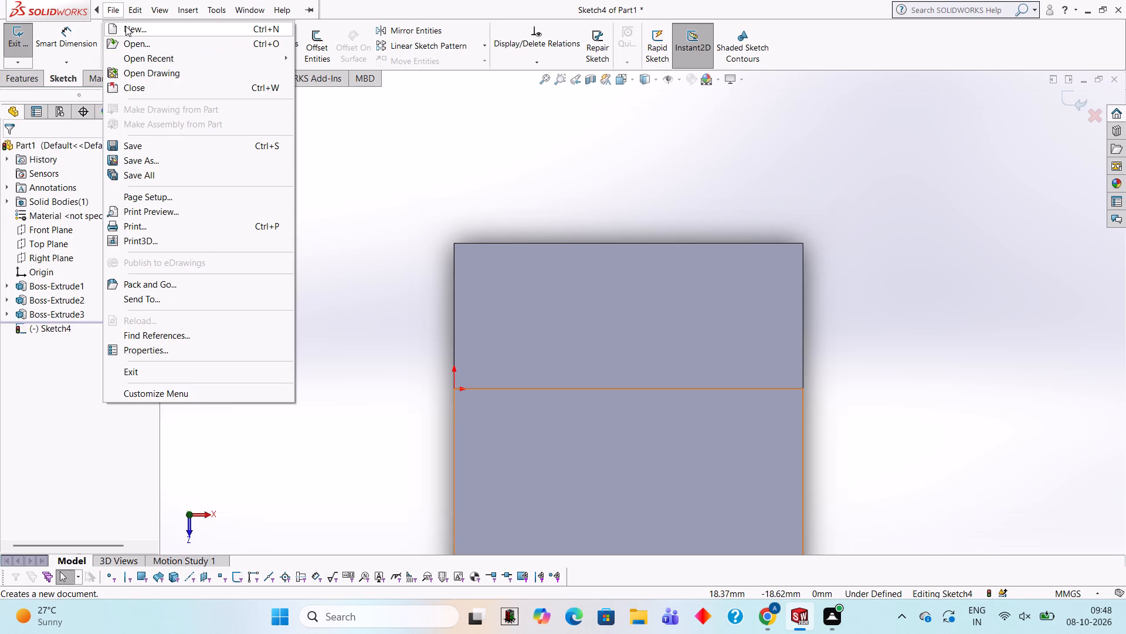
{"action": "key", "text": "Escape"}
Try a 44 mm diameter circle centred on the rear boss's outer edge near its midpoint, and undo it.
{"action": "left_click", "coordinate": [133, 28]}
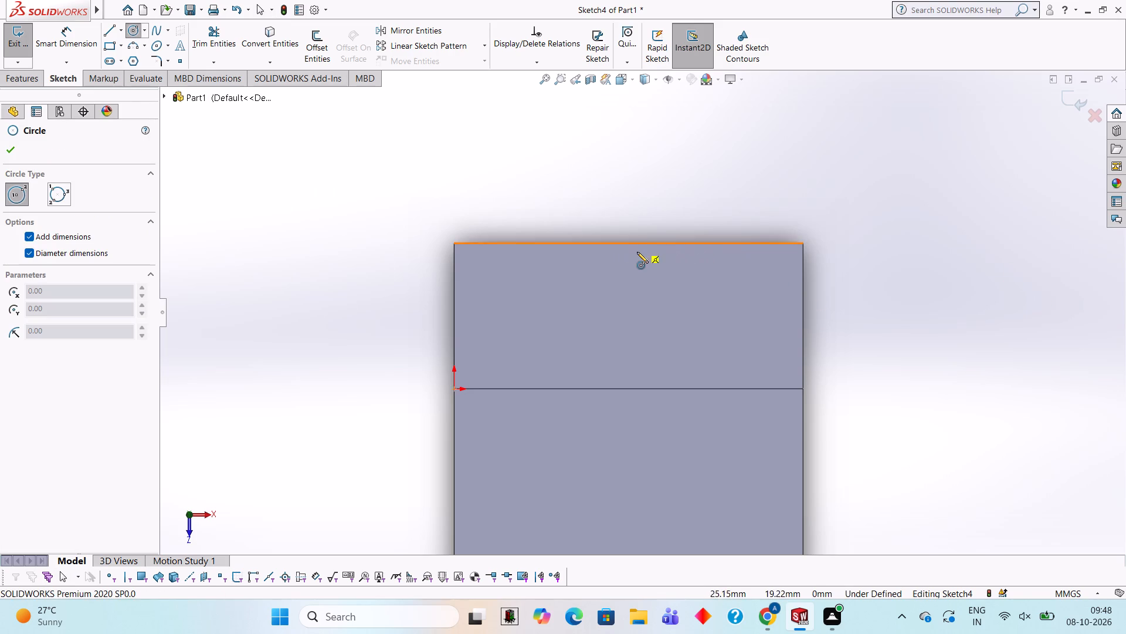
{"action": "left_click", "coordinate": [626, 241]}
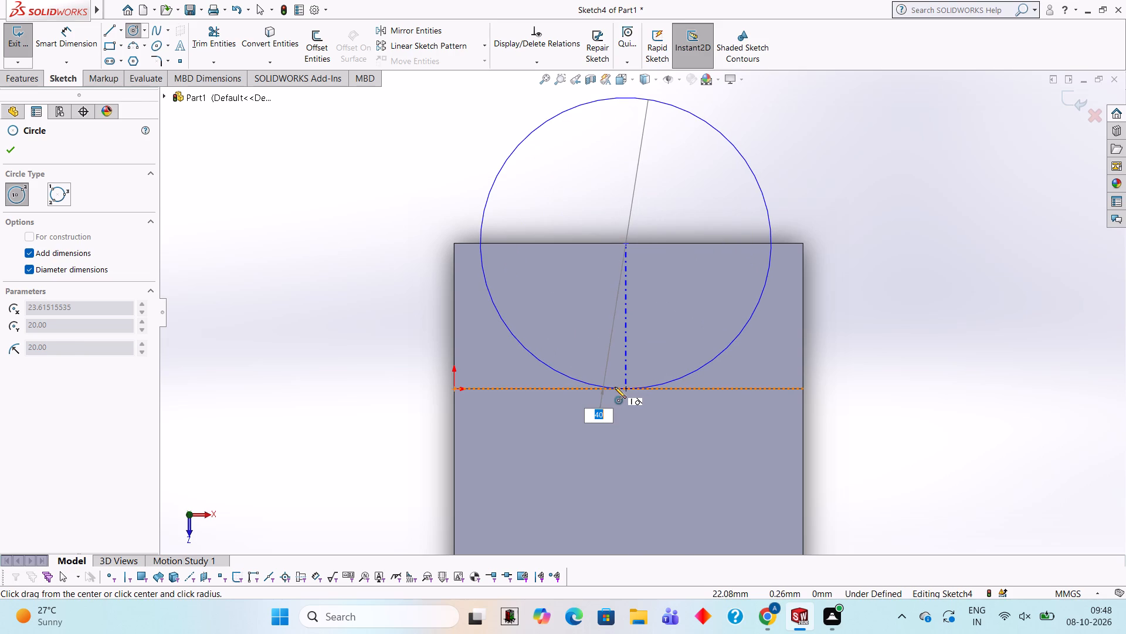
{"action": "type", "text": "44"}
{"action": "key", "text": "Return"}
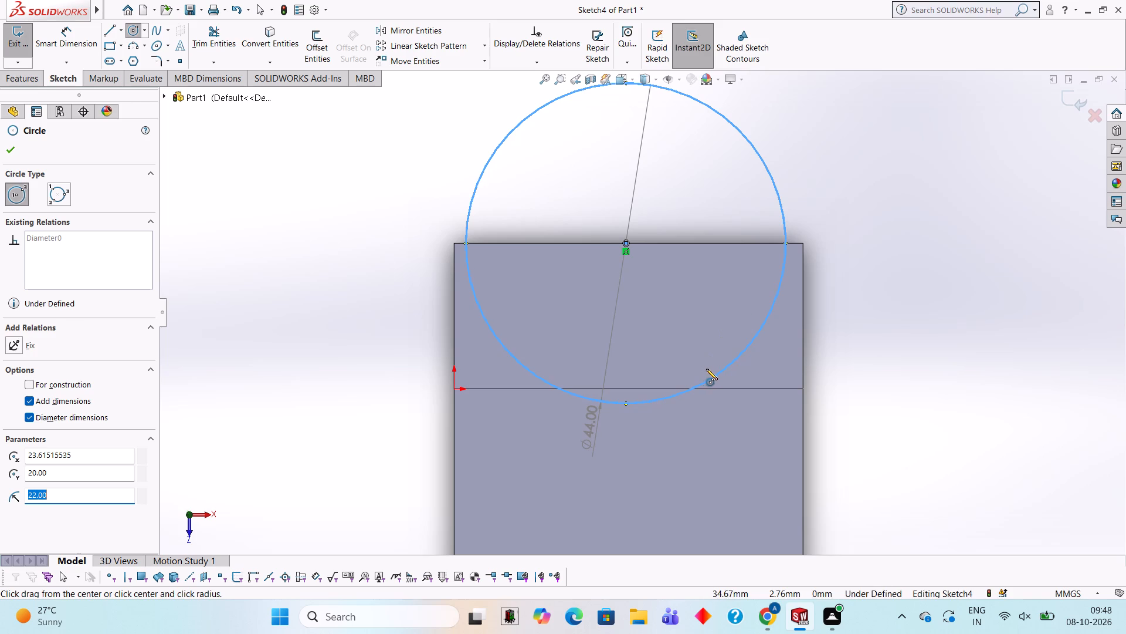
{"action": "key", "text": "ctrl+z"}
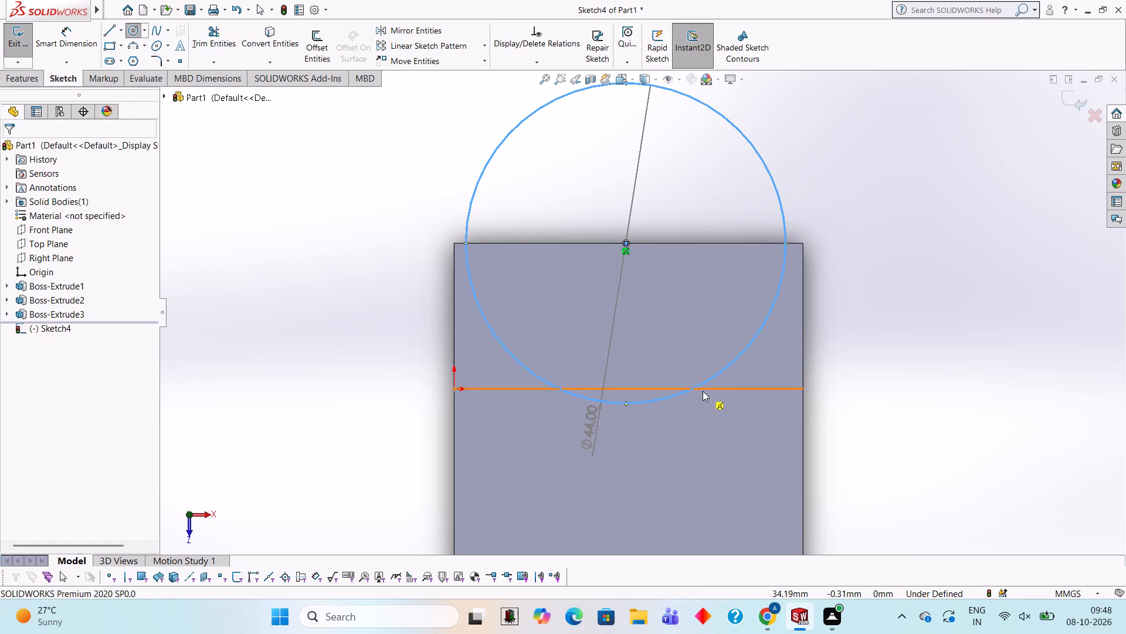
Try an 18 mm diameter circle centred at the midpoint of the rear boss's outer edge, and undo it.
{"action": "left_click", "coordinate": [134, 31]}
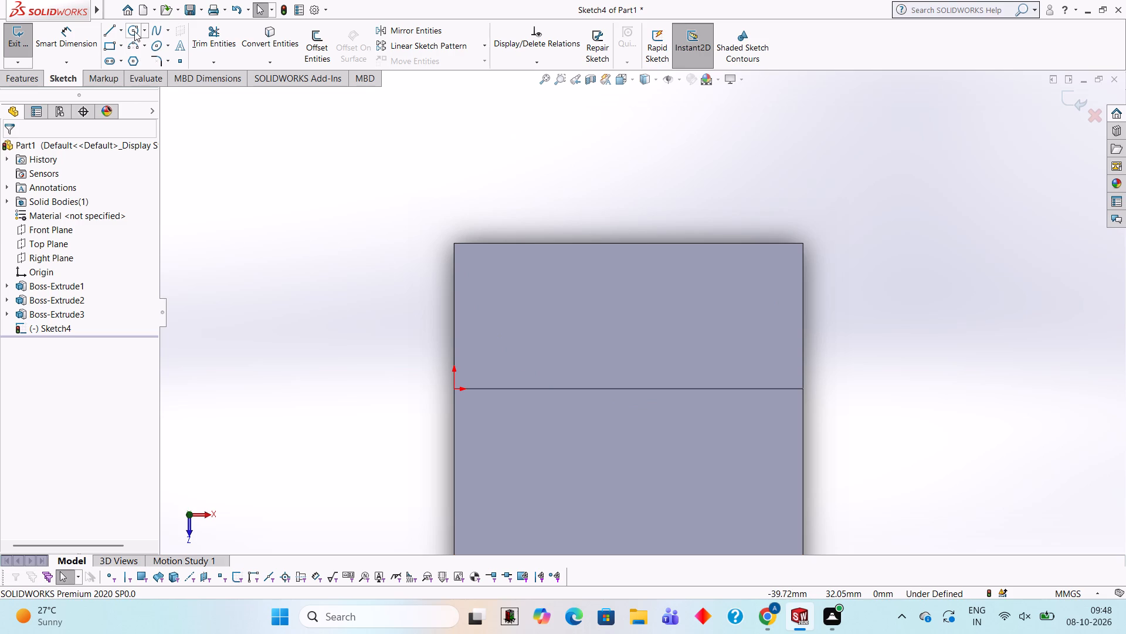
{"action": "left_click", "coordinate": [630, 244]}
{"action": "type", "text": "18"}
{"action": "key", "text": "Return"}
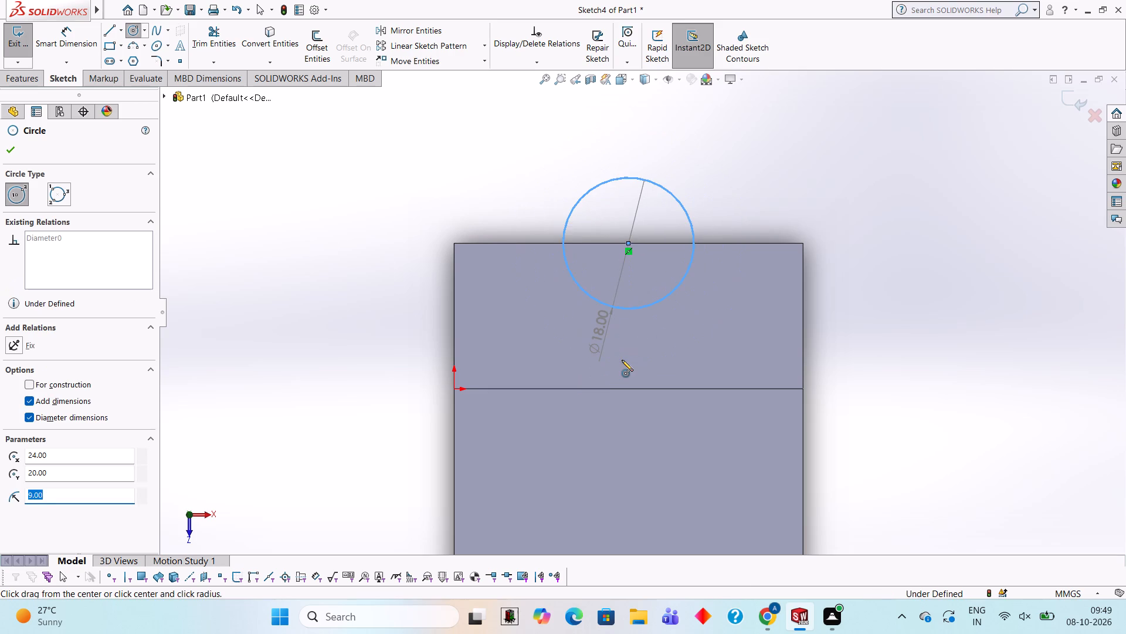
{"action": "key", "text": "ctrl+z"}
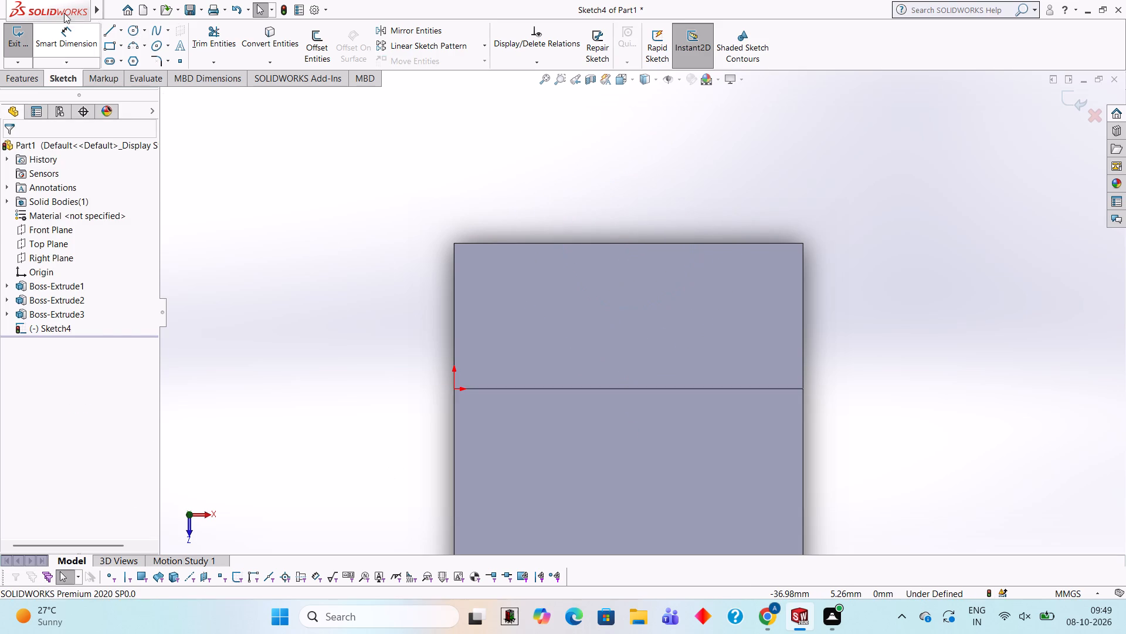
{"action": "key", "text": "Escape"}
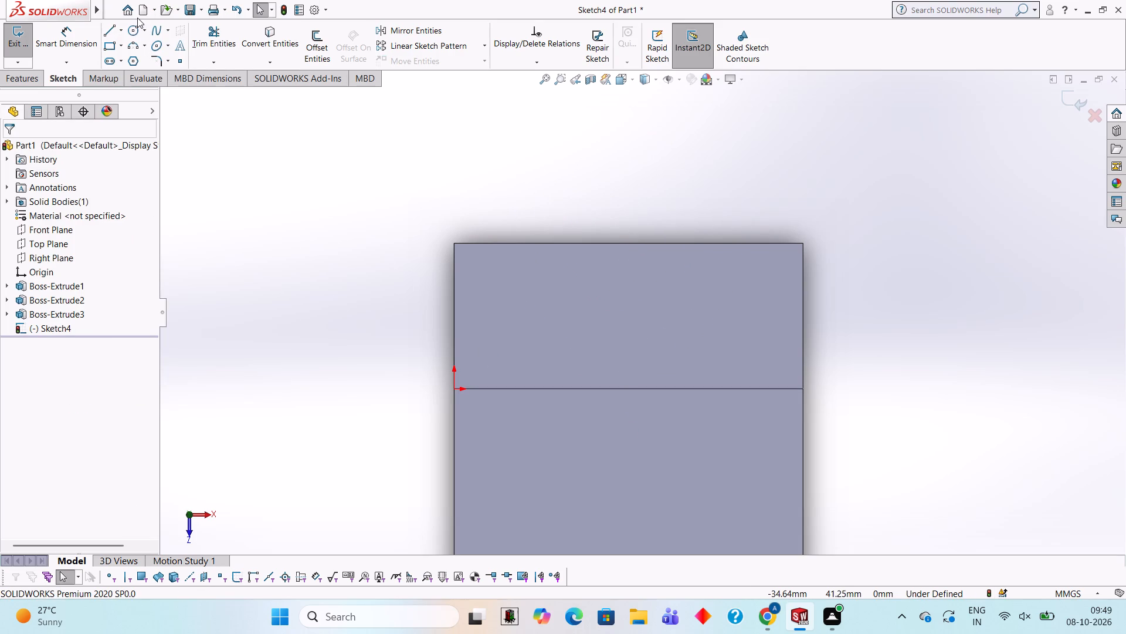
Sketch a 48 mm diameter circle centred at the midpoint of the rear boss's outer edge.
{"action": "left_click", "coordinate": [135, 25]}
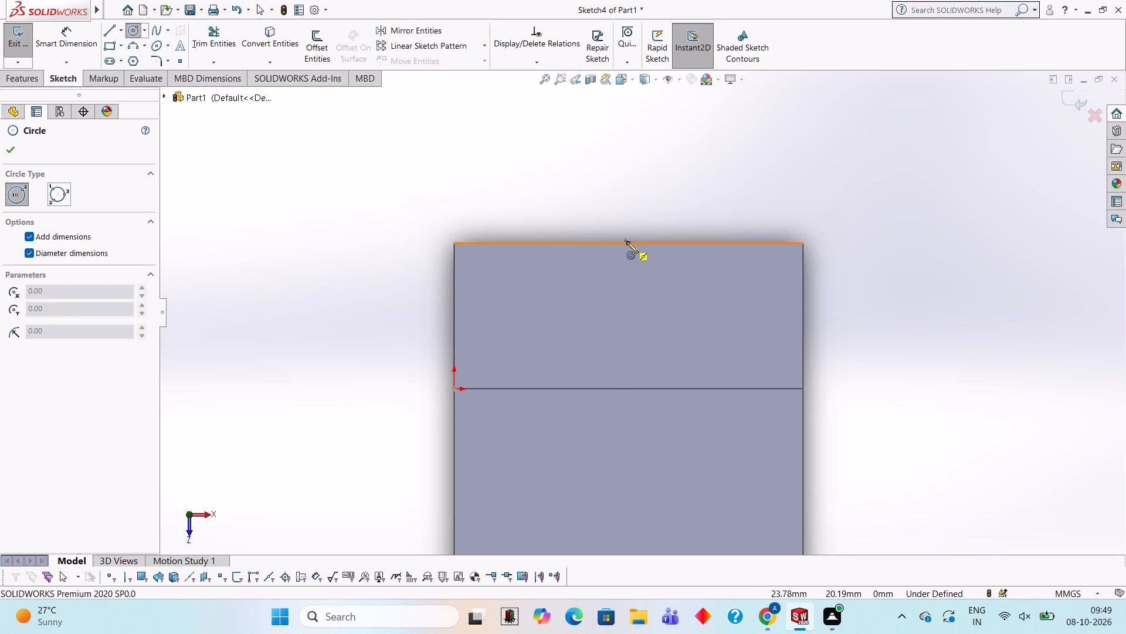
{"action": "left_click", "coordinate": [628, 242]}
{"action": "type", "text": "48"}
{"action": "key", "text": "Return"}
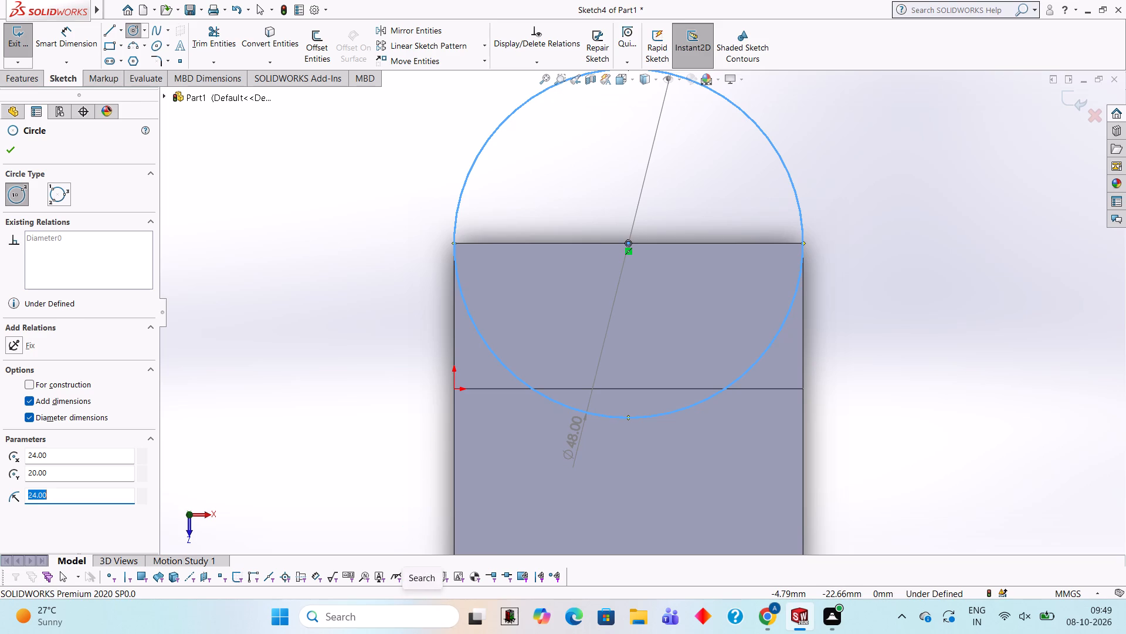
Draw a 48 mm horizontal line across the circle along the boss's outer edge, from one corner to the other.
{"action": "left_click", "coordinate": [111, 29]}
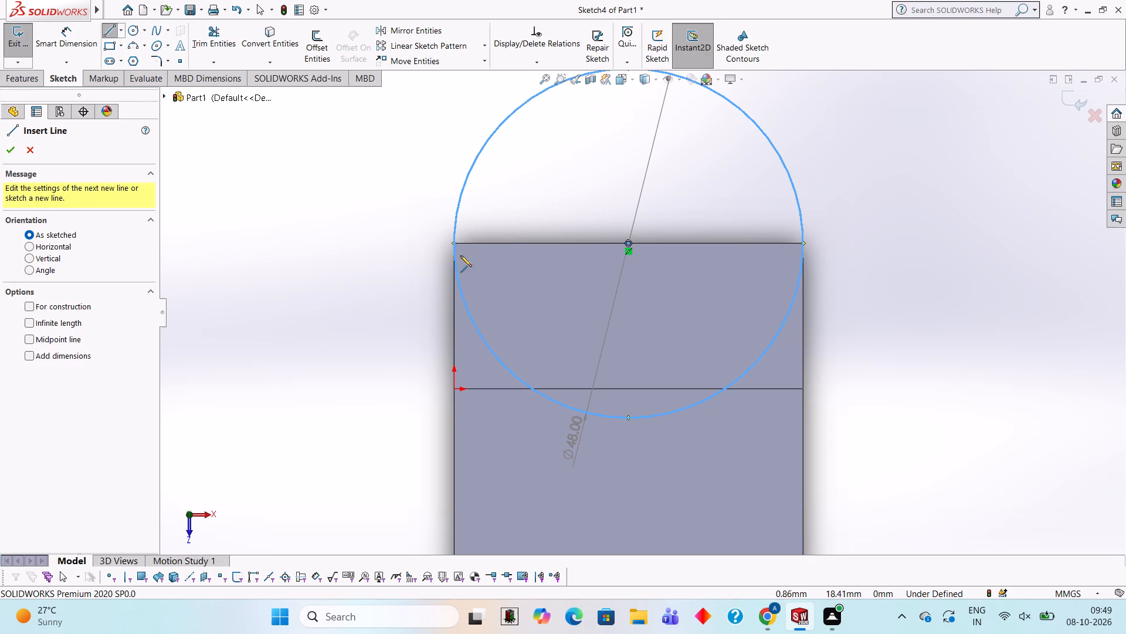
{"action": "left_click", "coordinate": [453, 241]}
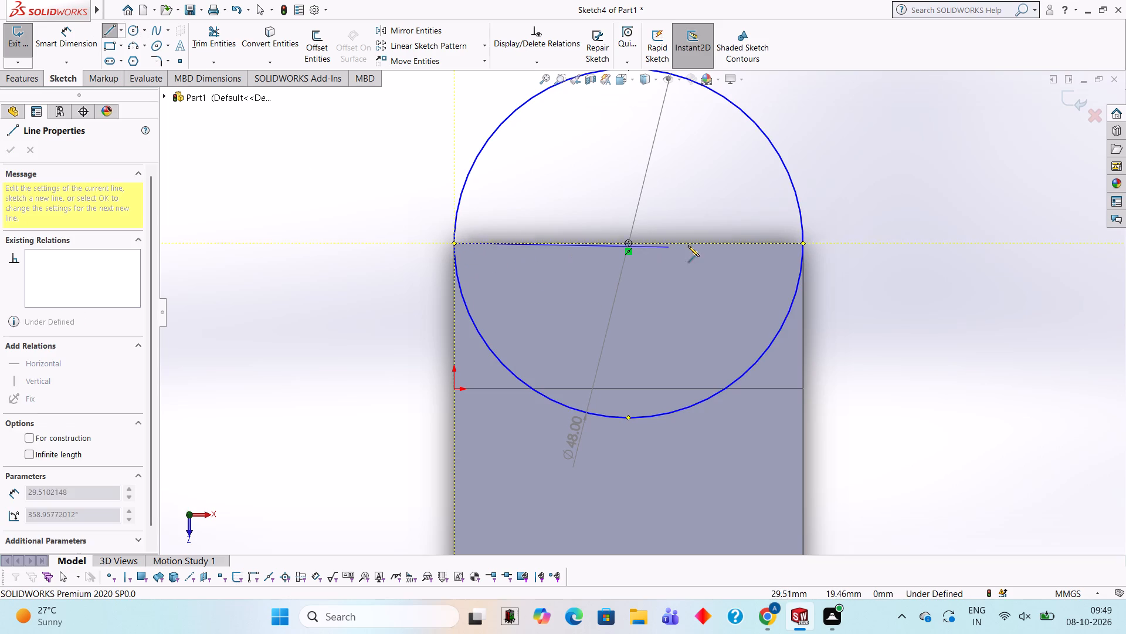
{"action": "left_click", "coordinate": [802, 242]}
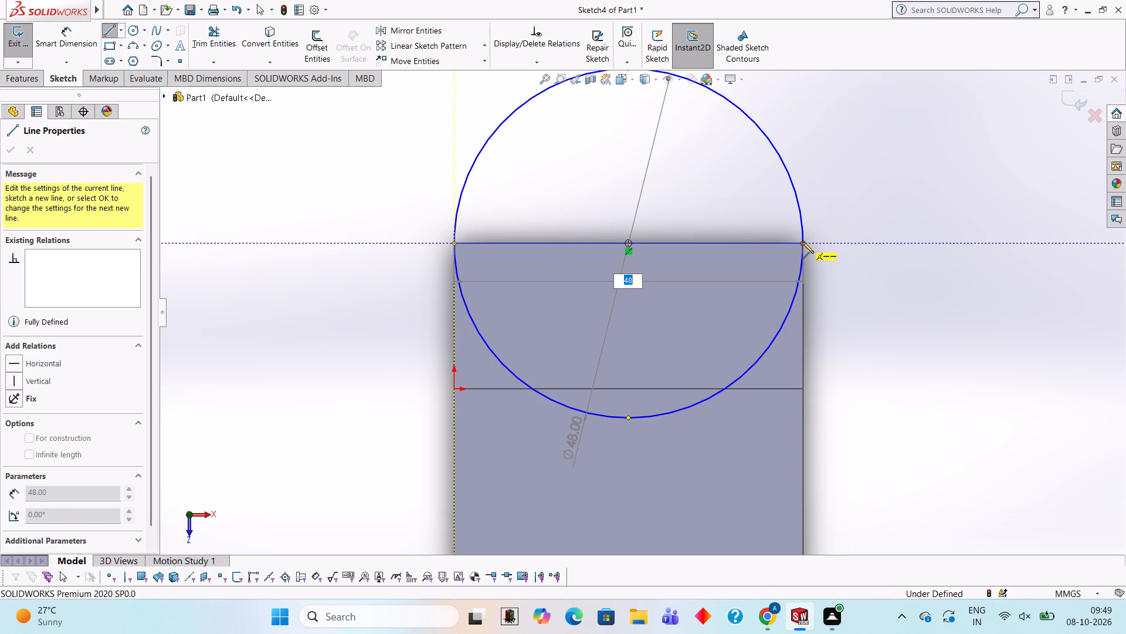
Trim away the half of the circle that overlaps the block, using trim to closest.
{"action": "left_click", "coordinate": [215, 44]}
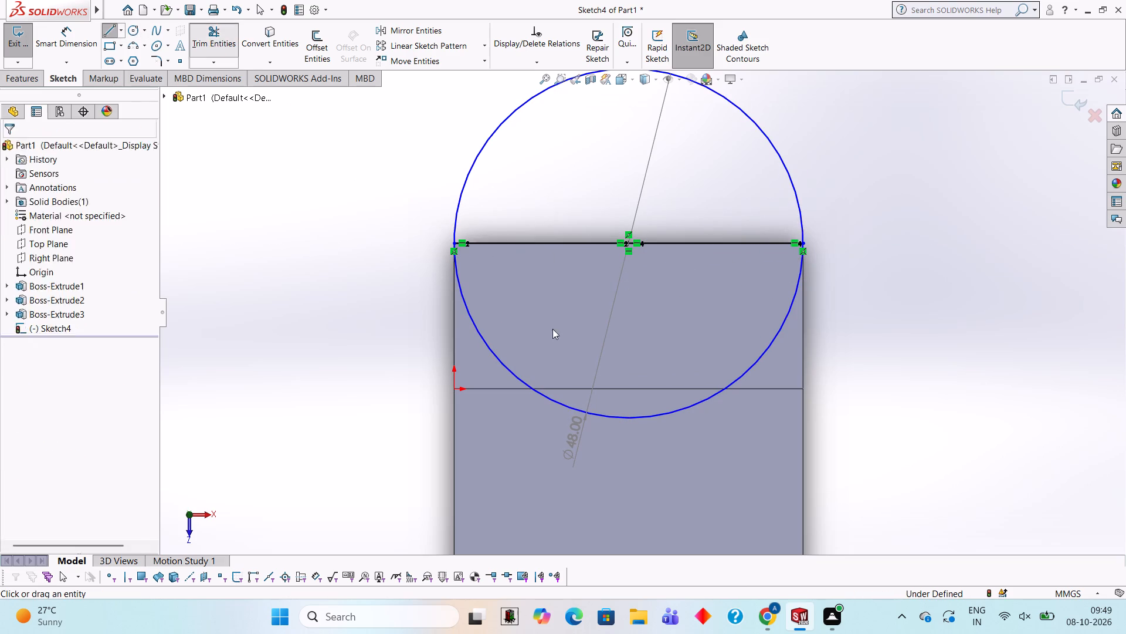
{"action": "left_click", "coordinate": [792, 307]}
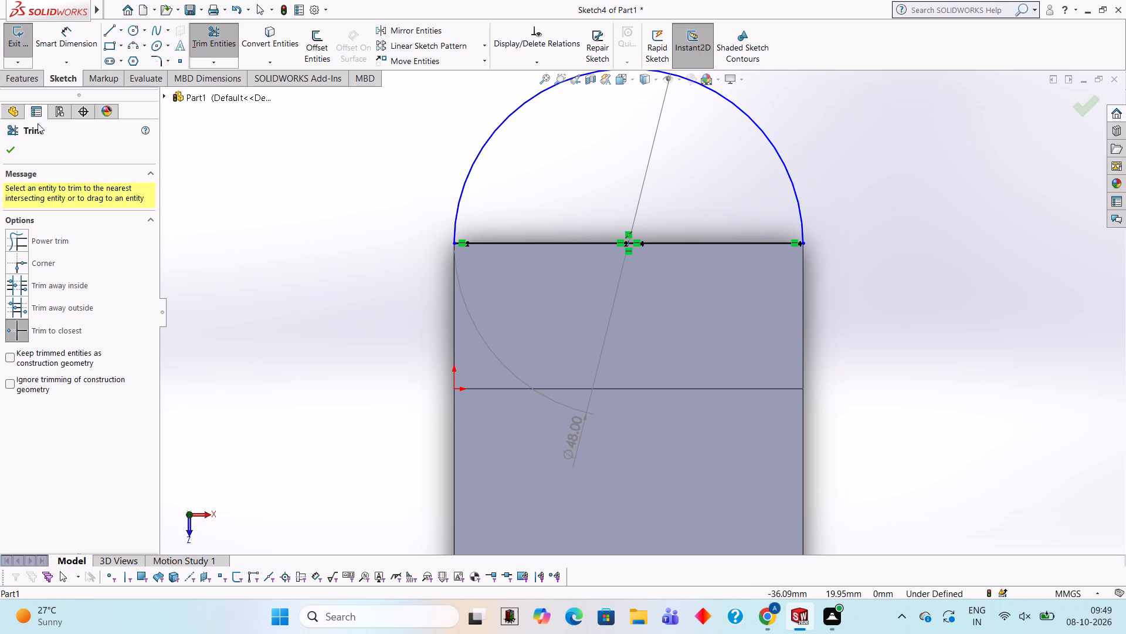
Extrude the semicircular profile 20 mm blind in the reversed direction, down along the rear boss's thickness, merged with the body.
{"action": "left_click", "coordinate": [29, 83]}
{"action": "left_click", "coordinate": [33, 42]}
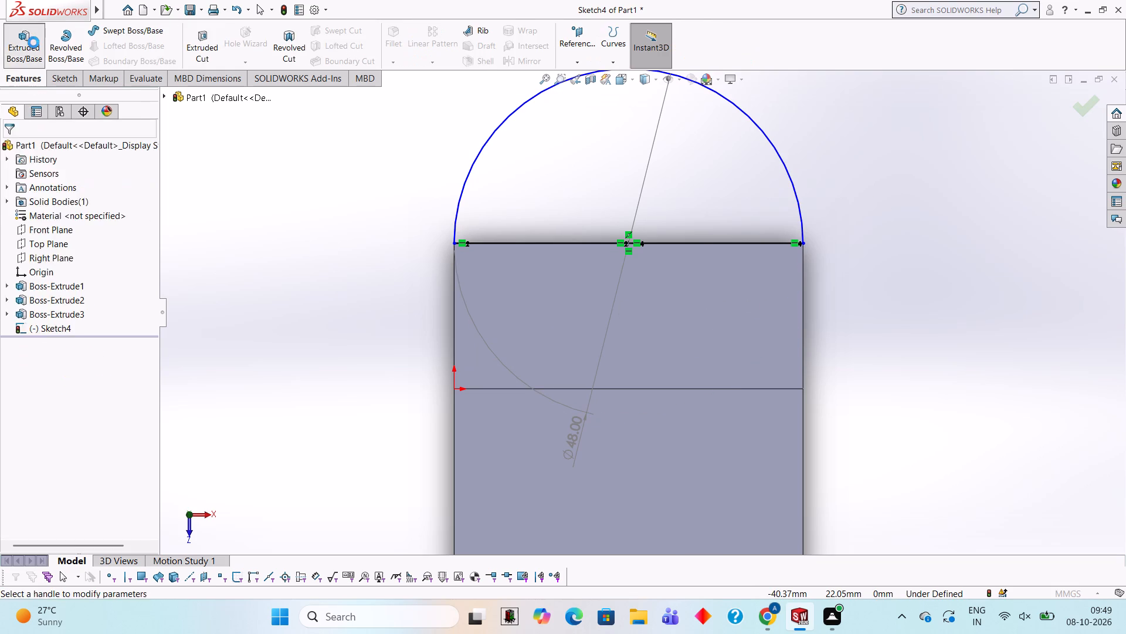
{"action": "middle_click_drag", "start_coordinate": [829, 200], "coordinate": [716, 208]}
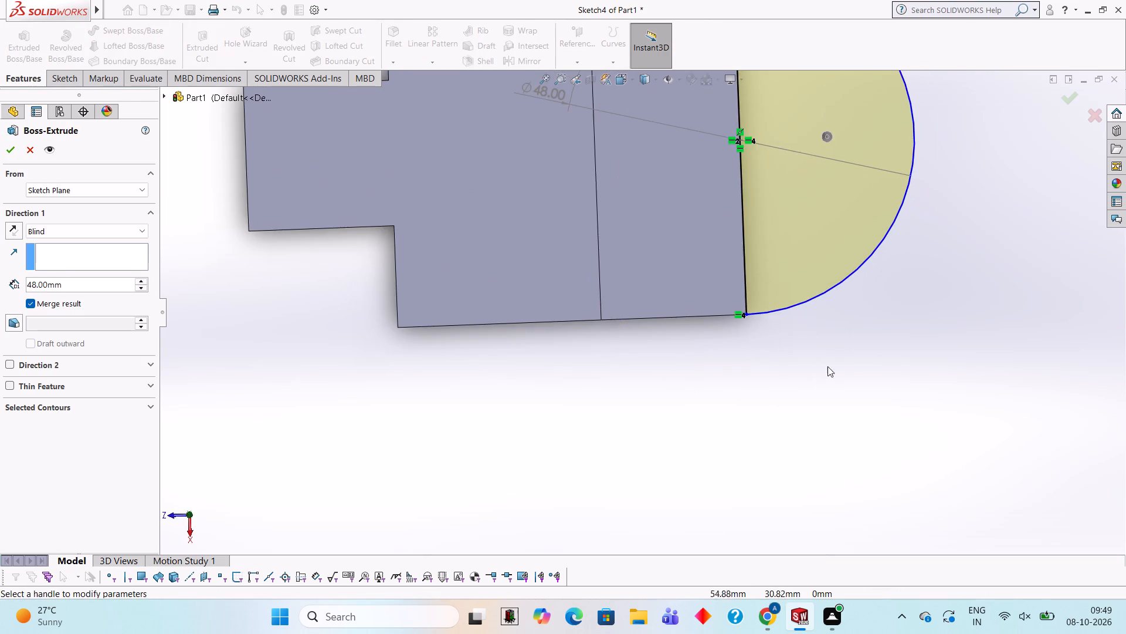
{"action": "middle_click_drag", "start_coordinate": [826, 367], "coordinate": [795, 163]}
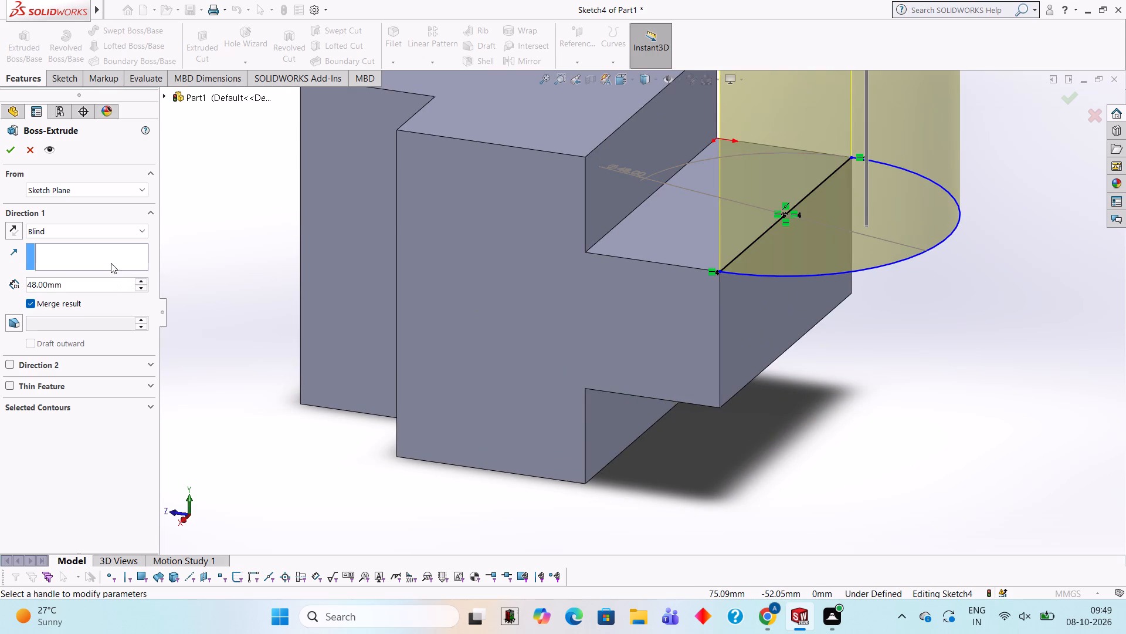
{"action": "left_click", "coordinate": [15, 233]}
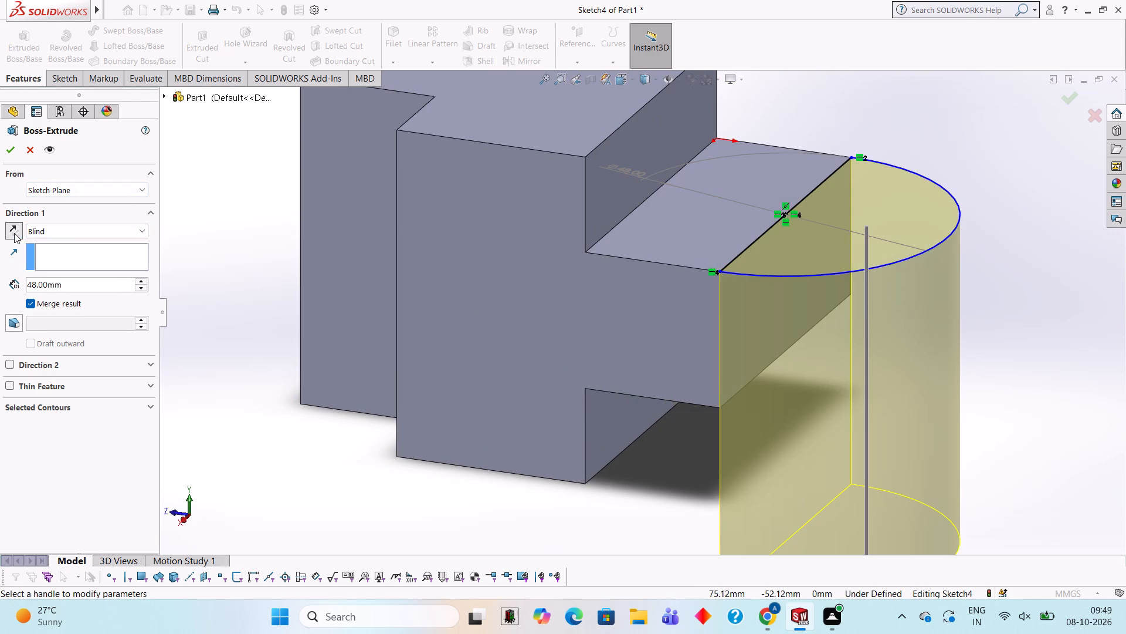
{"action": "left_click", "coordinate": [111, 289]}
{"action": "key", "text": "BackSpace"}
{"action": "key", "text": "BackSpace"}
{"action": "key", "text": "BackSpace"}
{"action": "key", "text": "BackSpace"}
{"action": "key", "text": "BackSpace"}
{"action": "key", "text": "BackSpace"}
{"action": "key", "text": "BackSpace"}
{"action": "key", "text": "BackSpace"}
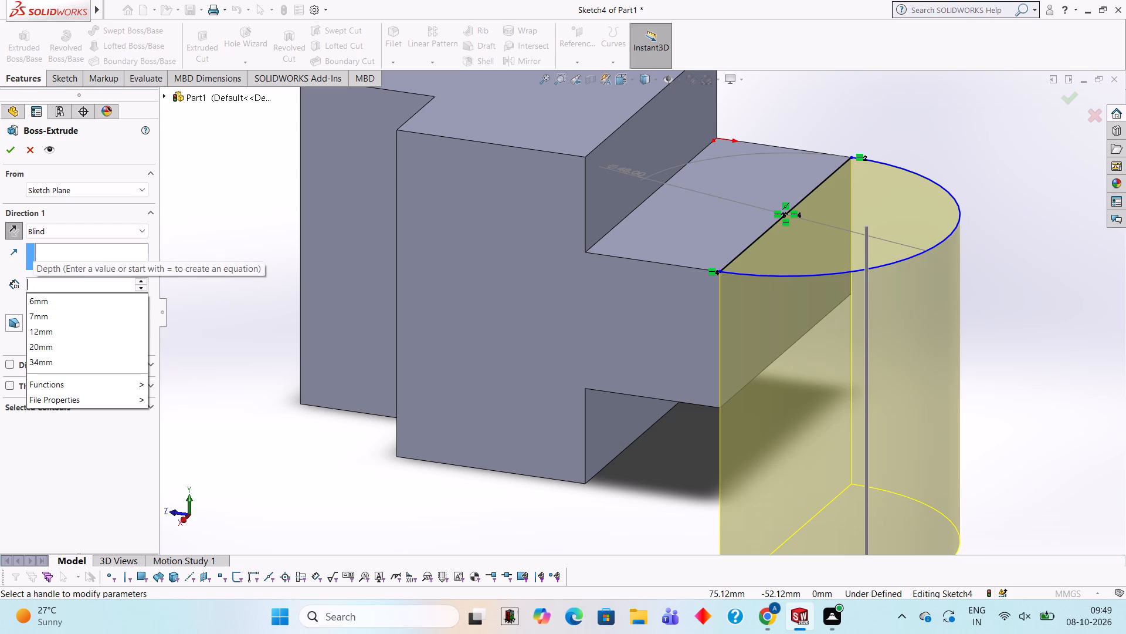
{"action": "type", "text": "20"}
{"action": "key", "text": "Return"}
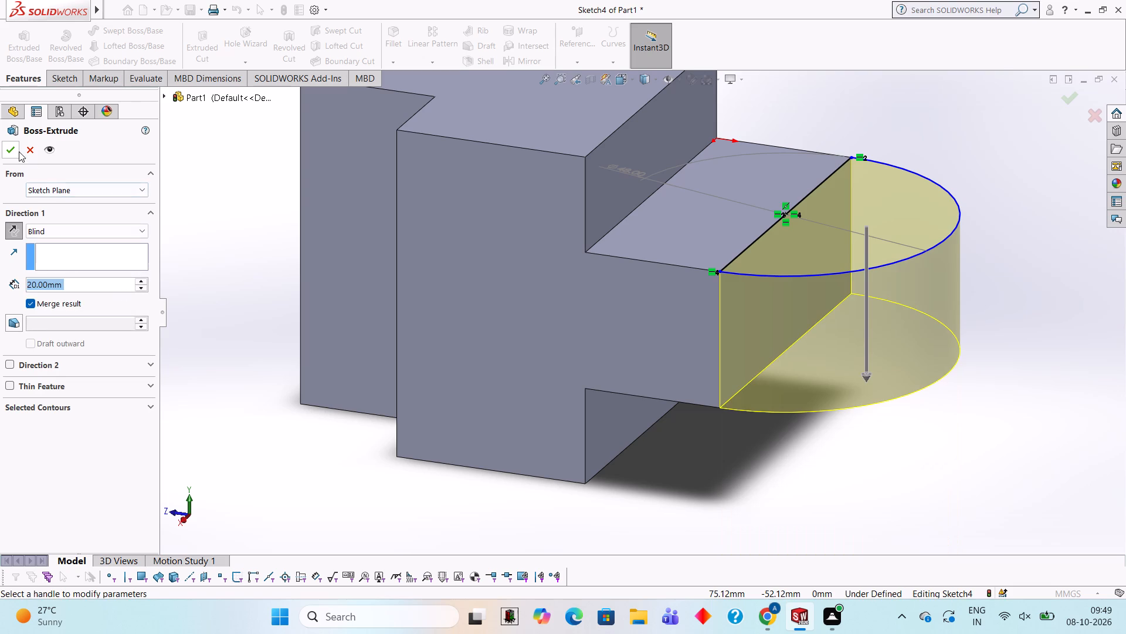
{"action": "left_click", "coordinate": [13, 151]}
{"action": "left_click", "coordinate": [269, 149]}
Sketch a 33 mm diameter circle on the rear boss's upper face, centred on the rounded end's arc centre.
{"action": "scroll", "coordinate": [337, 206], "scroll_direction": "up", "scroll_amount": 2}
{"action": "middle_click_drag", "start_coordinate": [374, 244], "coordinate": [381, 247]}
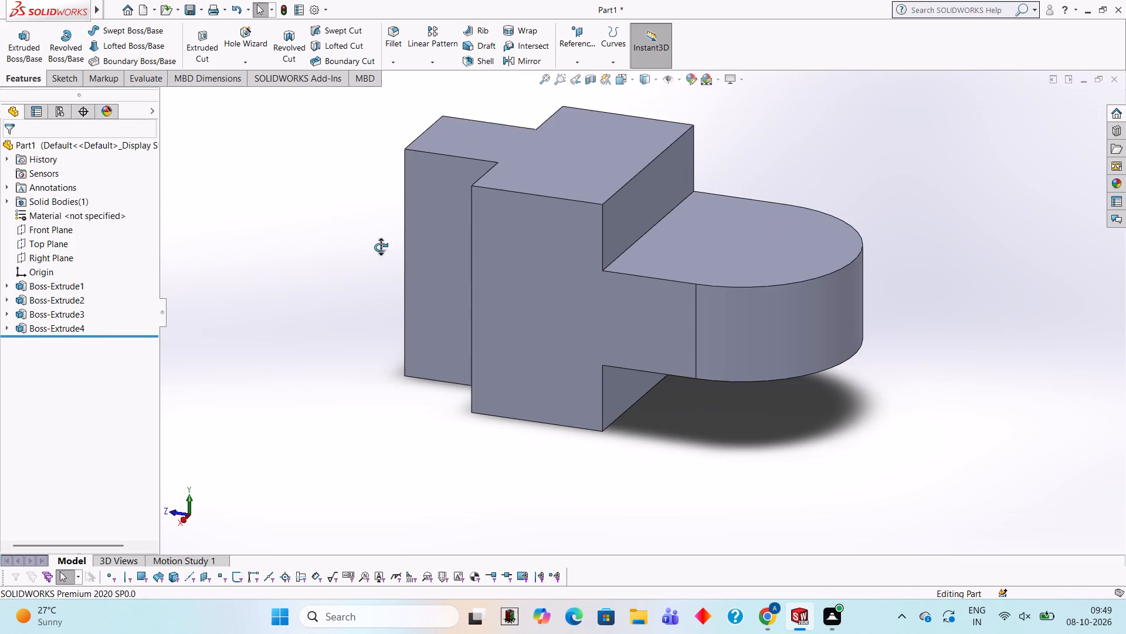
{"action": "middle_click_drag", "start_coordinate": [381, 247], "coordinate": [418, 365]}
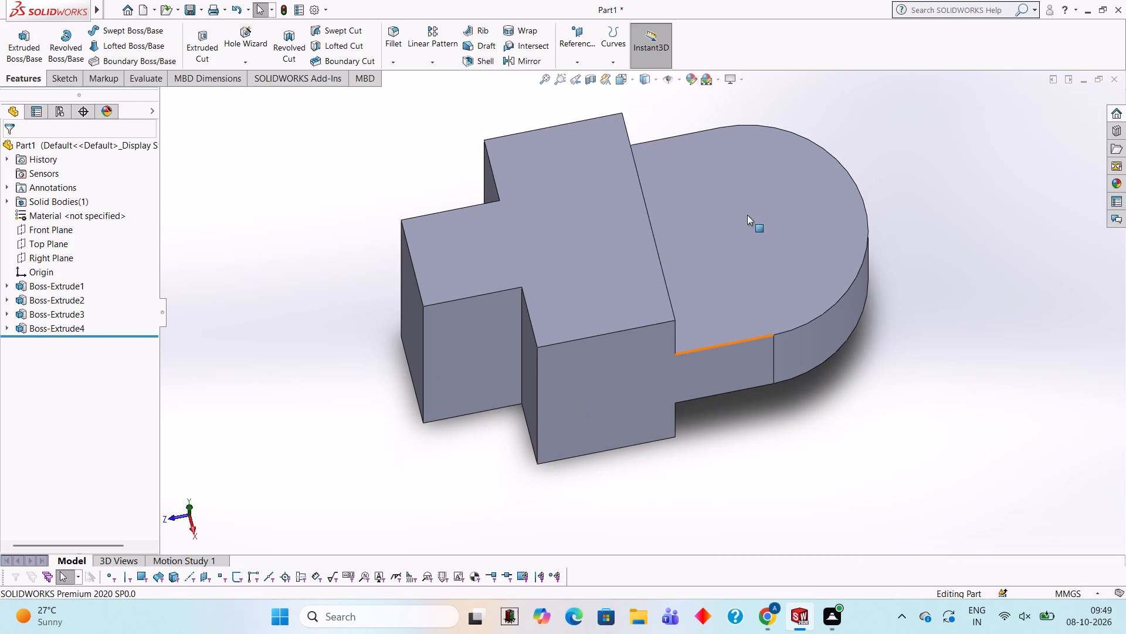
{"action": "left_click", "coordinate": [747, 215]}
{"action": "left_click", "coordinate": [798, 183]}
{"action": "key", "text": "ctrl+8"}
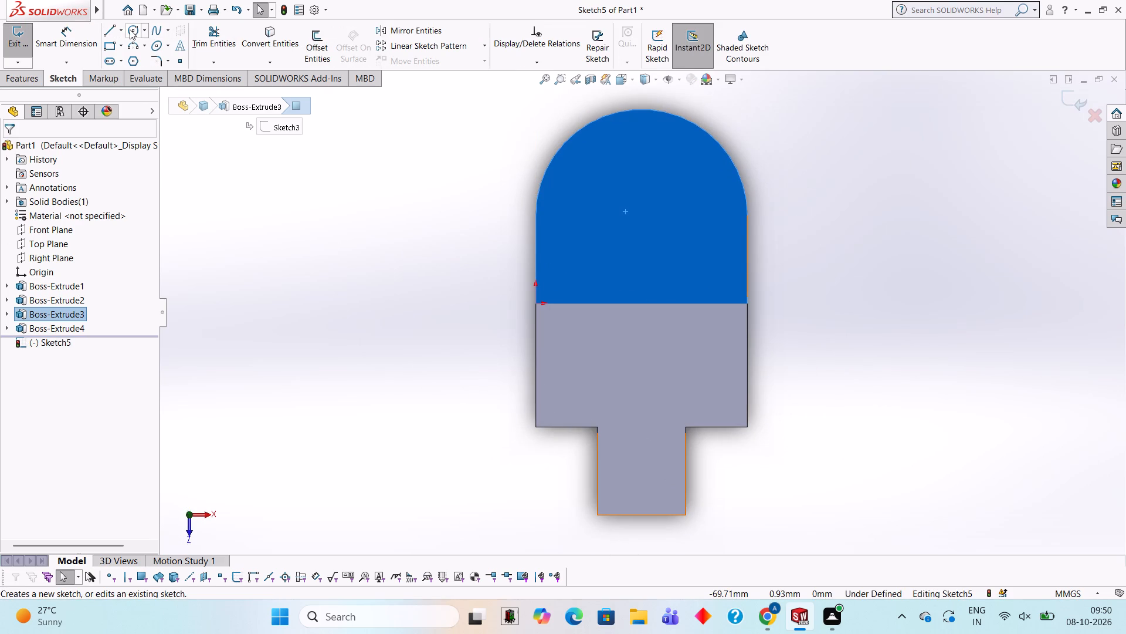
{"action": "left_click", "coordinate": [130, 29]}
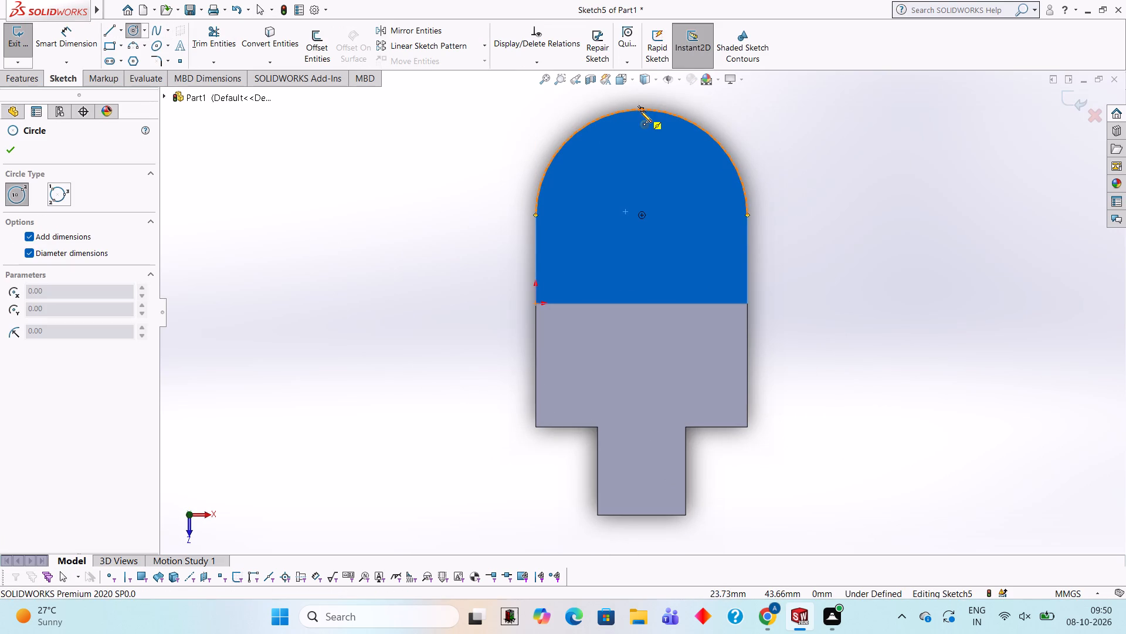
{"action": "left_click", "coordinate": [641, 214]}
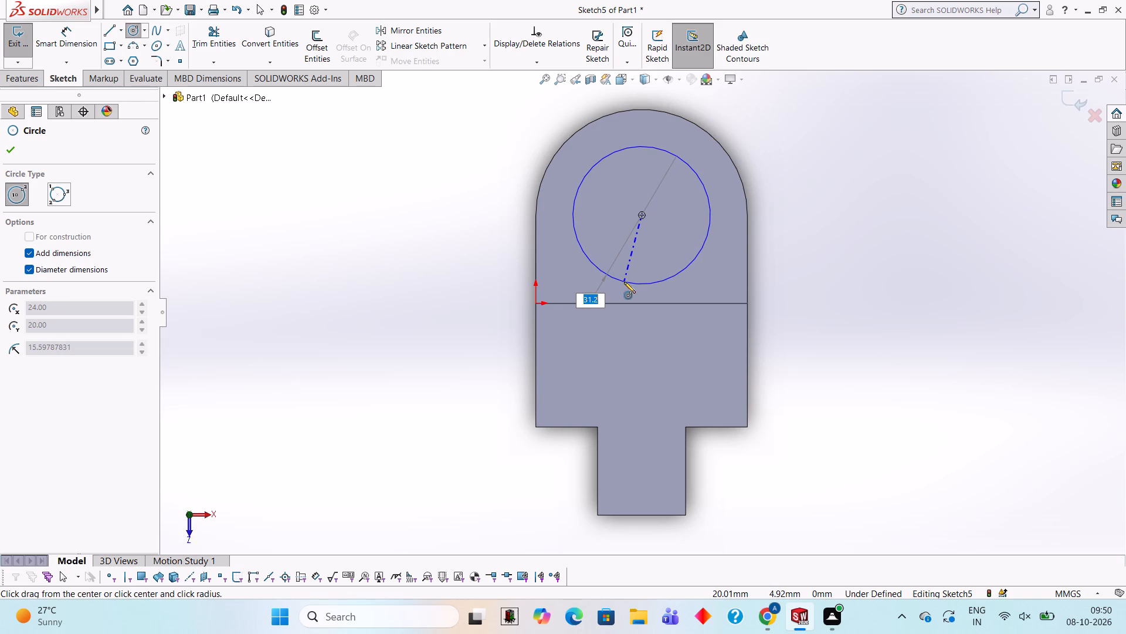
{"action": "type", "text": "33"}
{"action": "key", "text": "Return"}
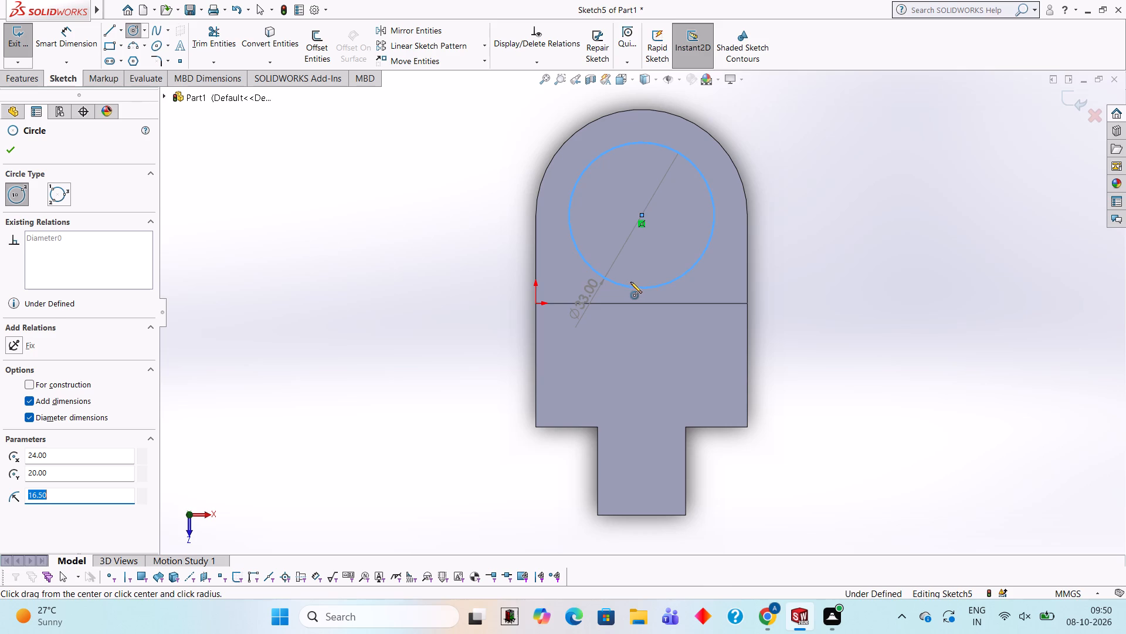
Cut the 33 mm circle through the rounded rear boss with a 20 mm blind Extruded Cut.
{"action": "left_click", "coordinate": [15, 83]}
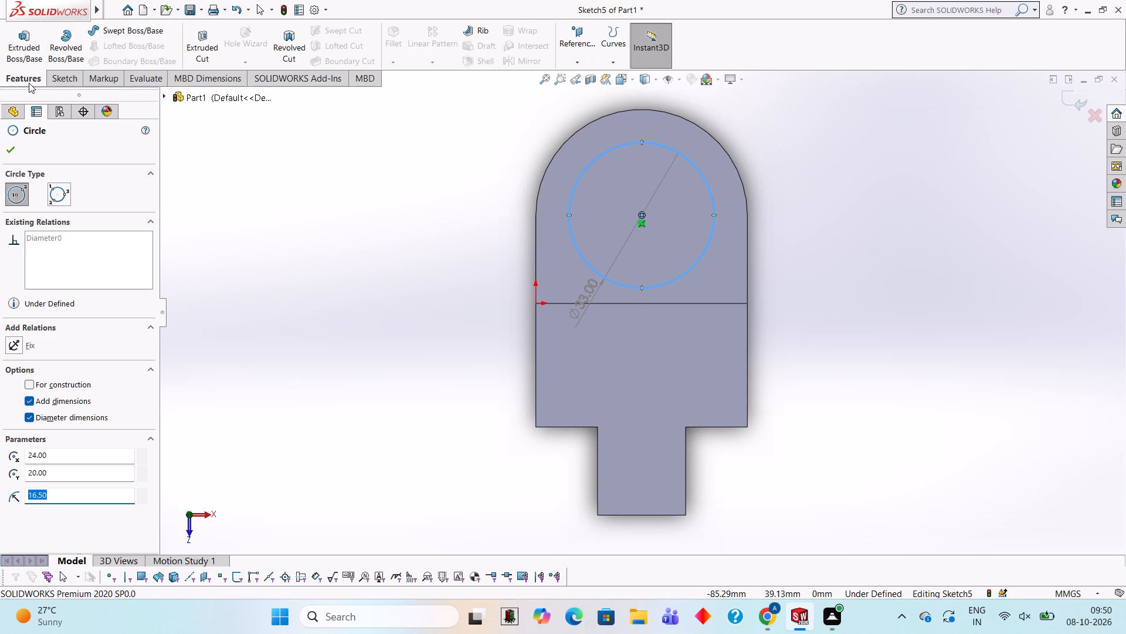
{"action": "left_click", "coordinate": [206, 48]}
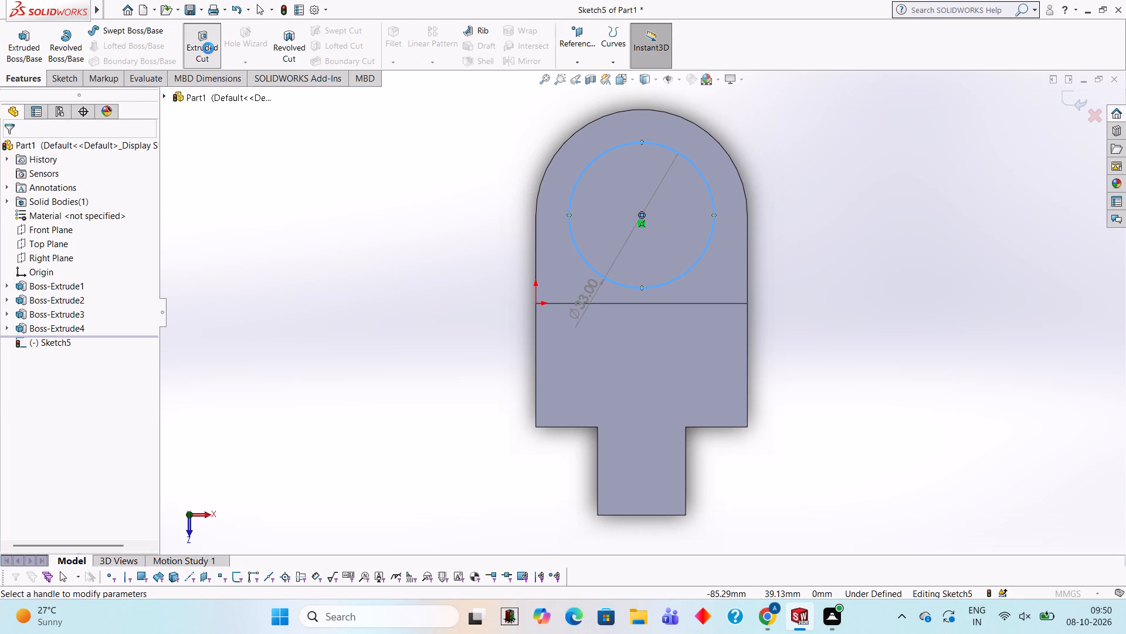
{"action": "middle_click_drag", "start_coordinate": [829, 249], "coordinate": [679, 206]}
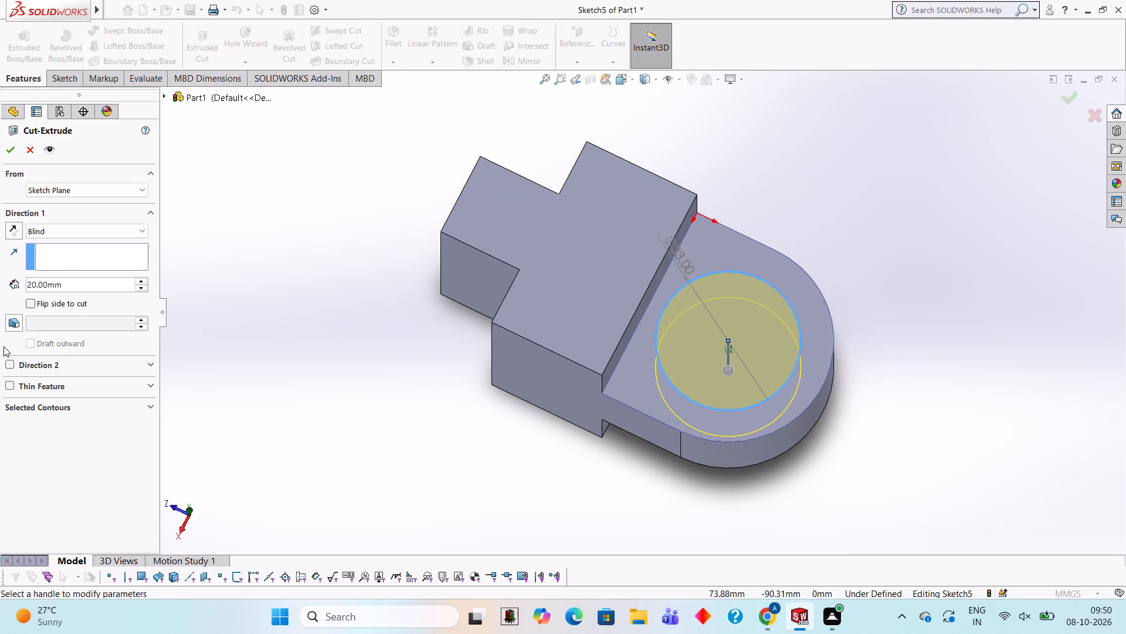
{"action": "left_click", "coordinate": [12, 152]}
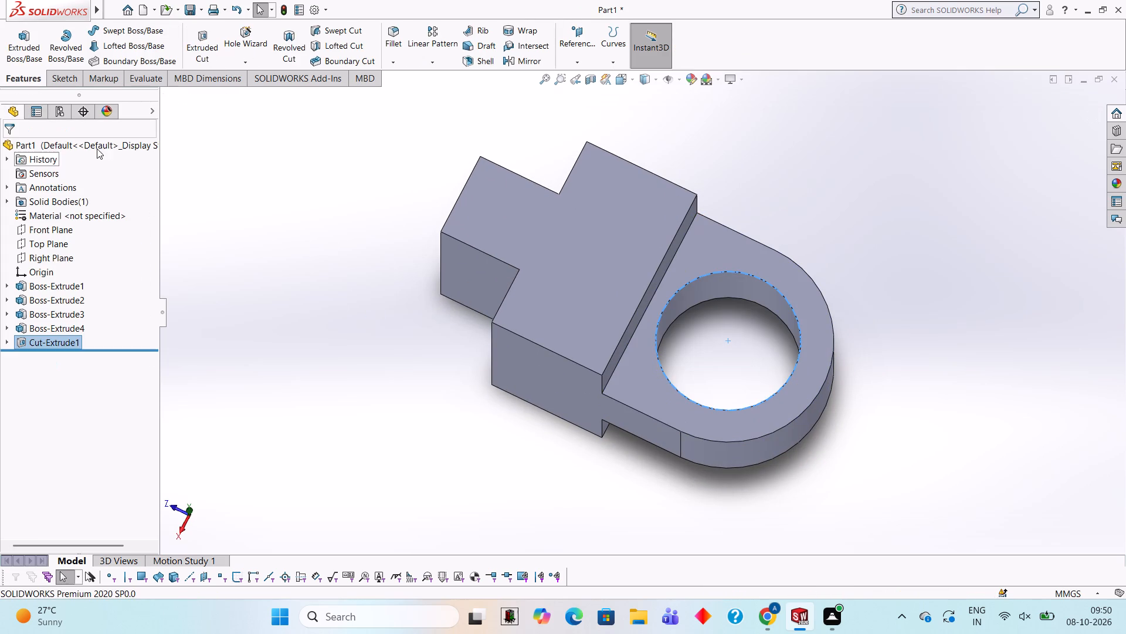
{"action": "left_click", "coordinate": [277, 179]}
Sketch a 32 mm diameter circle on the front boss's side face, centred at the midpoint of its outer vertical edge.
{"action": "scroll", "coordinate": [277, 179], "scroll_direction": "up", "scroll_amount": 1}
{"action": "middle_click_drag", "start_coordinate": [283, 180], "coordinate": [370, 187]}
{"action": "middle_click_drag", "start_coordinate": [650, 360], "coordinate": [581, 304]}
{"action": "scroll", "coordinate": [615, 360], "scroll_direction": "down", "scroll_amount": 1}
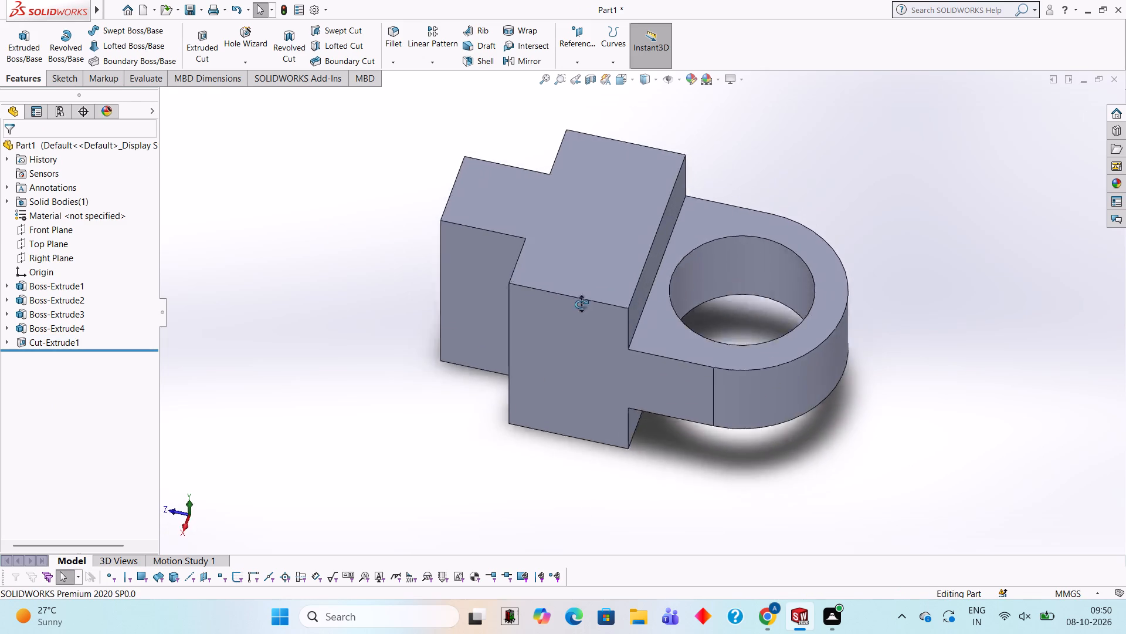
{"action": "middle_click_drag", "start_coordinate": [581, 304], "coordinate": [609, 261]}
{"action": "scroll", "coordinate": [610, 261], "scroll_direction": "up", "scroll_amount": 1}
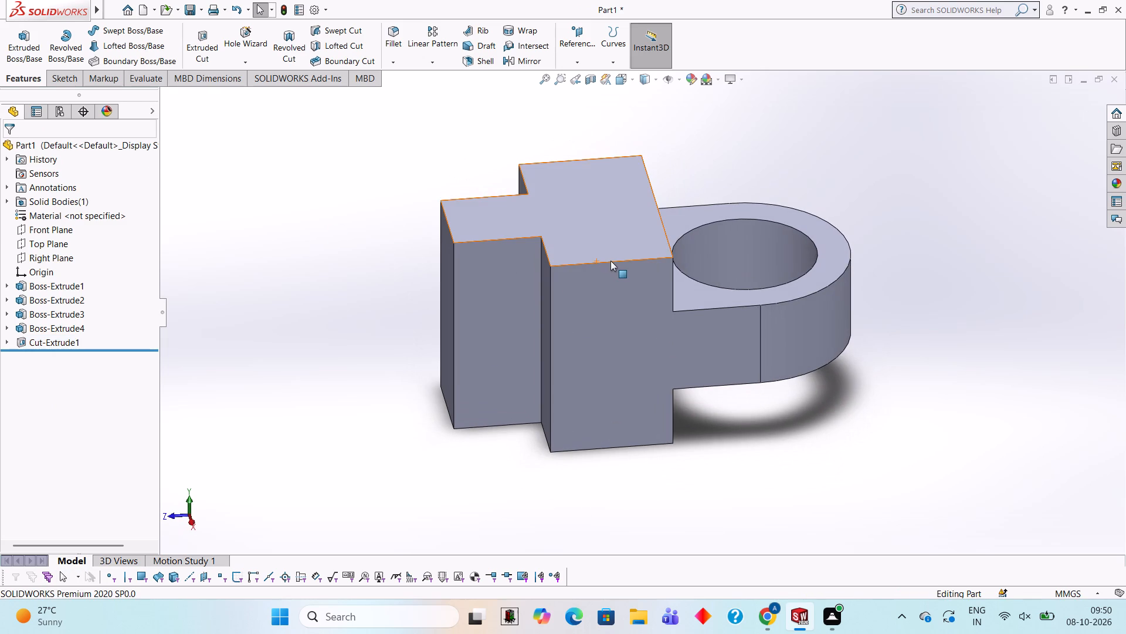
{"action": "left_click", "coordinate": [496, 347]}
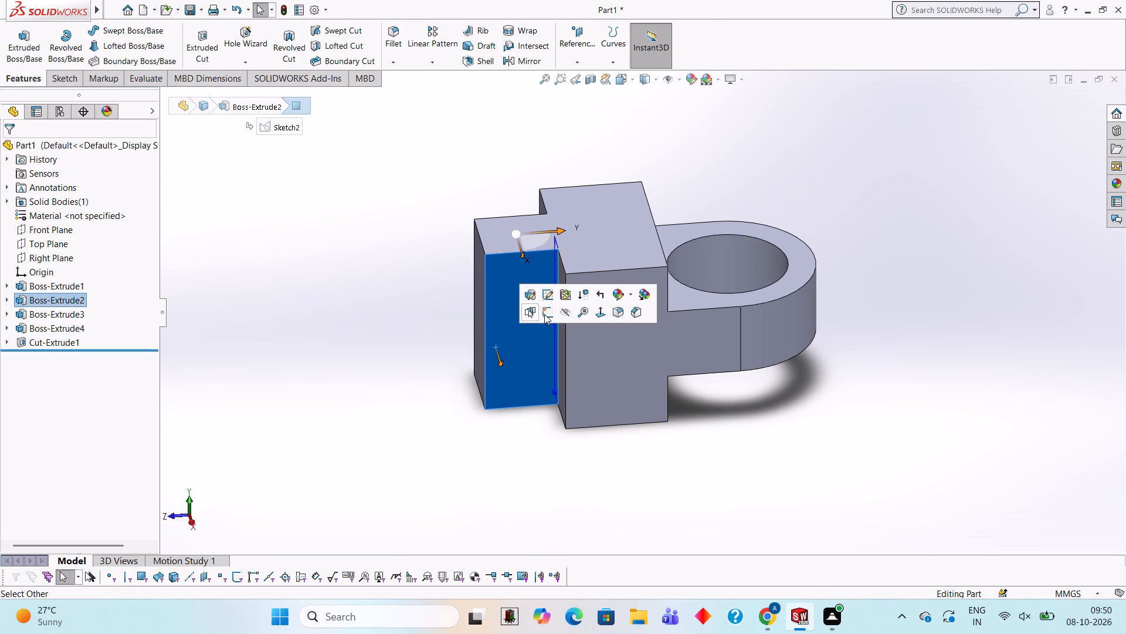
{"action": "left_click", "coordinate": [544, 314]}
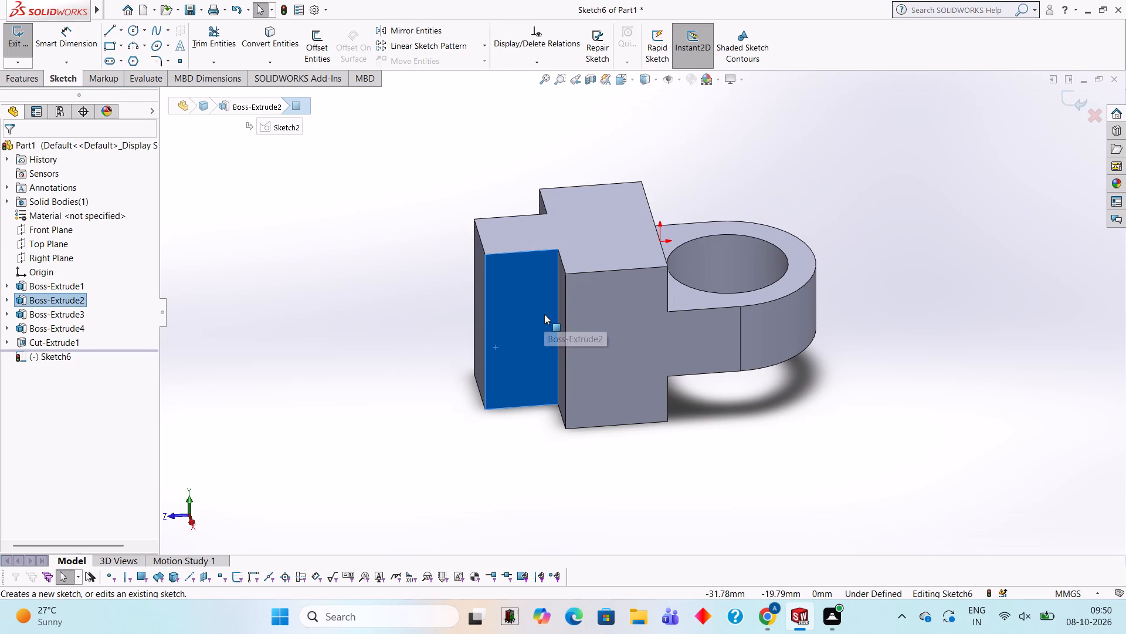
{"action": "key", "text": "ctrl+8"}
{"action": "scroll", "coordinate": [310, 234], "scroll_direction": "up", "scroll_amount": 2}
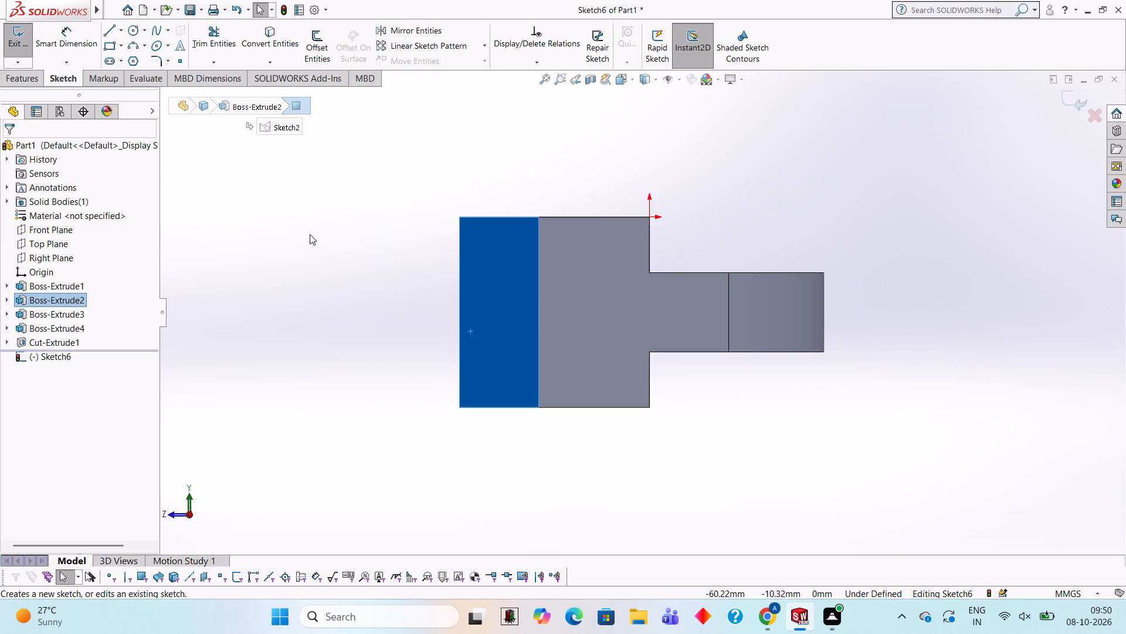
{"action": "scroll", "coordinate": [310, 234], "scroll_direction": "down", "scroll_amount": 1}
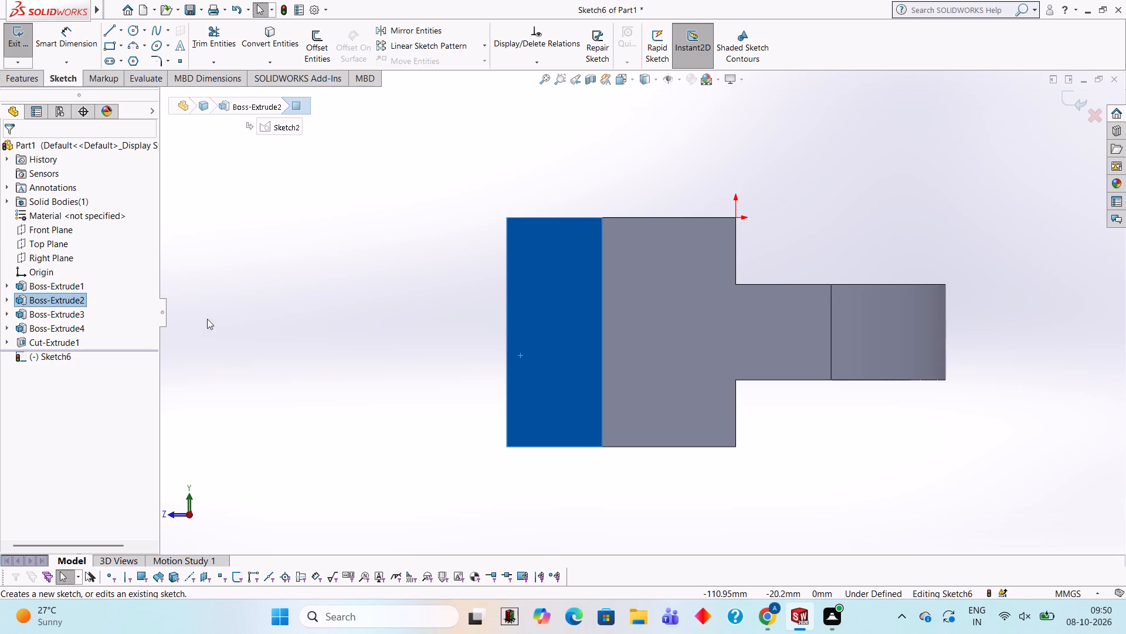
{"action": "left_click", "coordinate": [133, 32]}
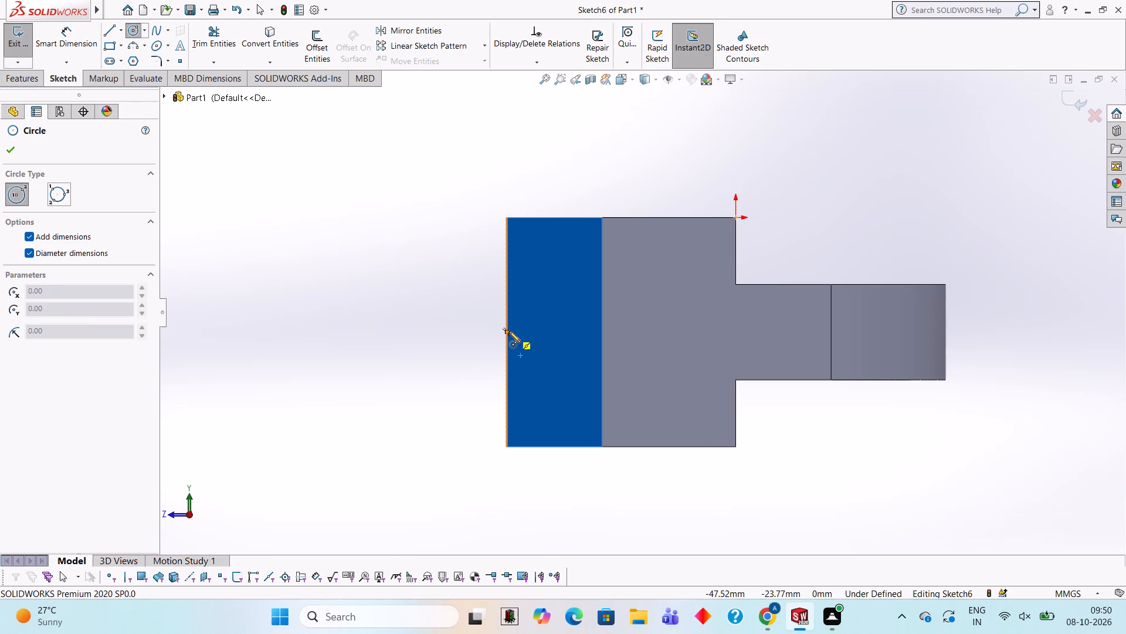
{"action": "left_click", "coordinate": [506, 331]}
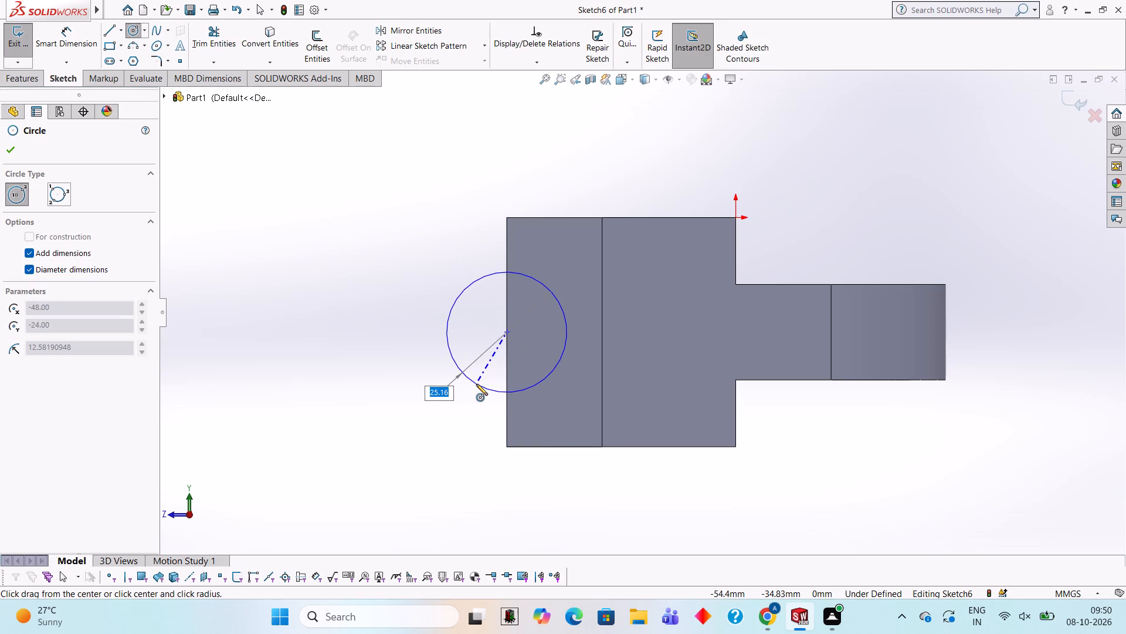
{"action": "type", "text": "32"}
{"action": "key", "text": "Return"}
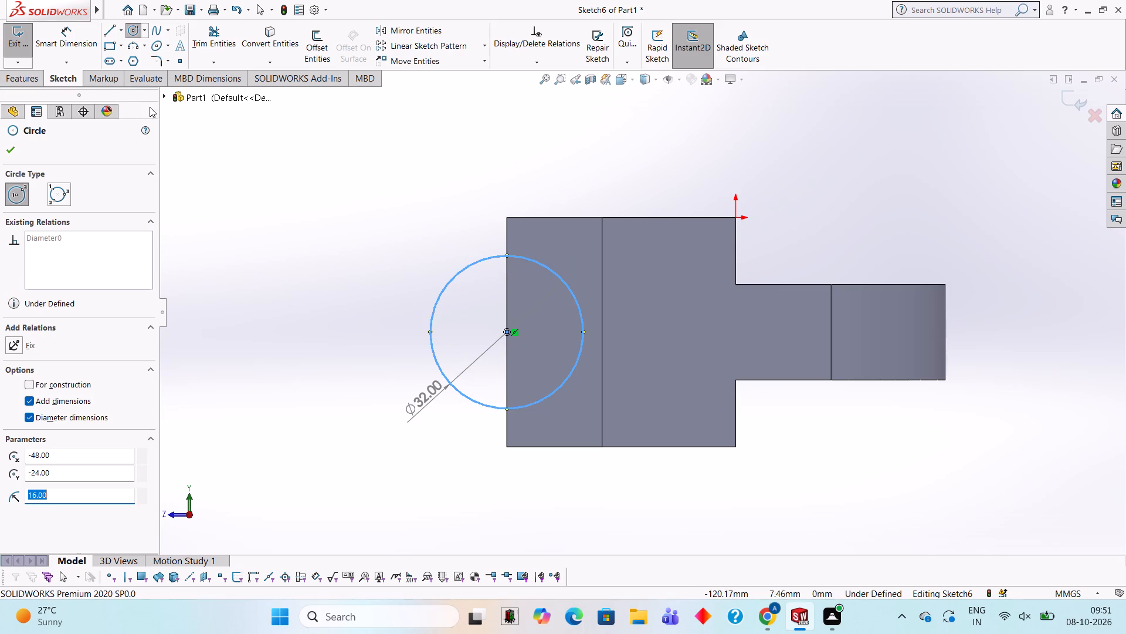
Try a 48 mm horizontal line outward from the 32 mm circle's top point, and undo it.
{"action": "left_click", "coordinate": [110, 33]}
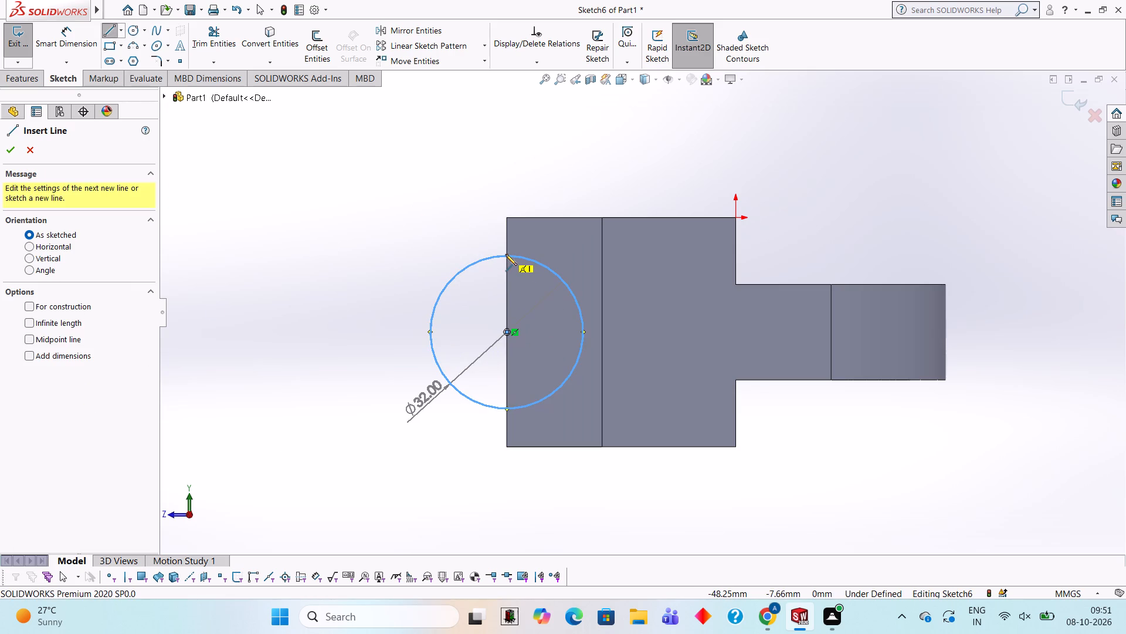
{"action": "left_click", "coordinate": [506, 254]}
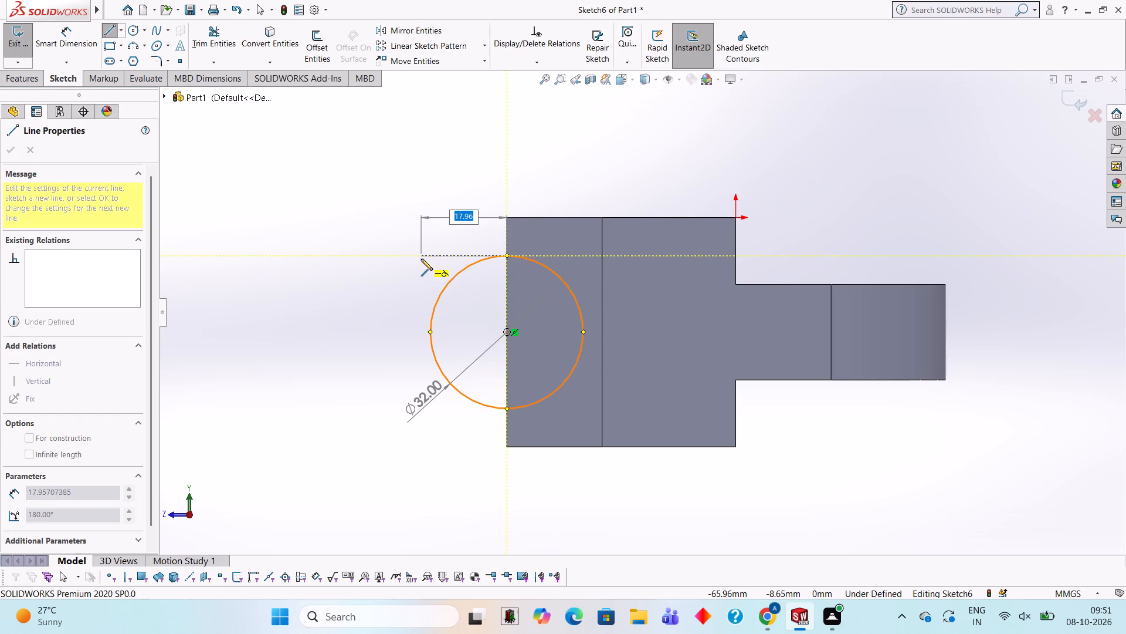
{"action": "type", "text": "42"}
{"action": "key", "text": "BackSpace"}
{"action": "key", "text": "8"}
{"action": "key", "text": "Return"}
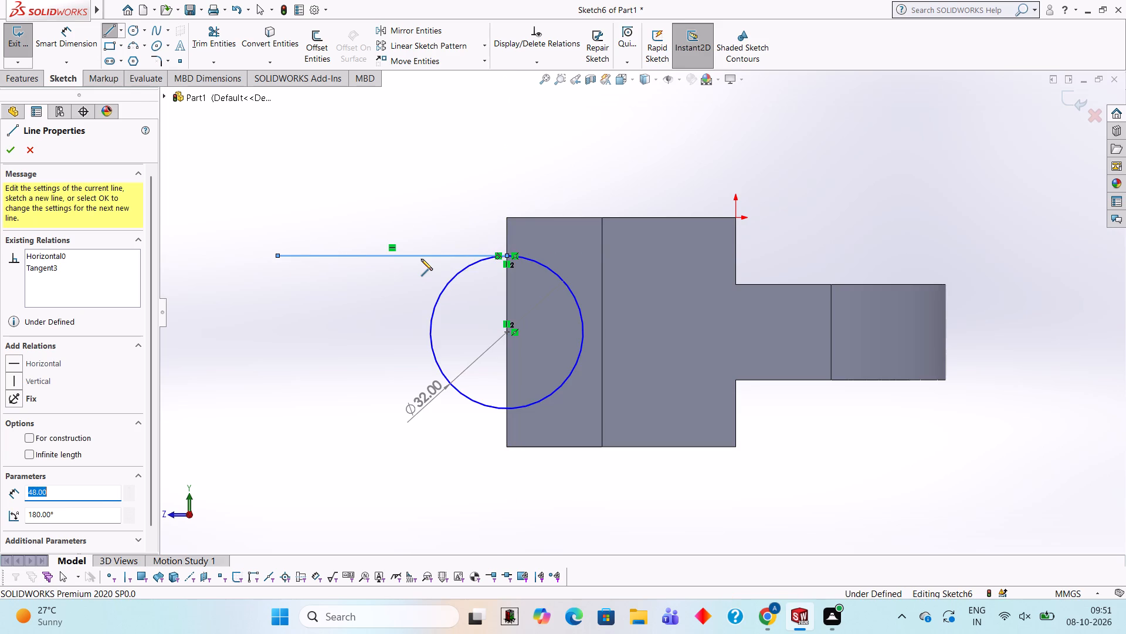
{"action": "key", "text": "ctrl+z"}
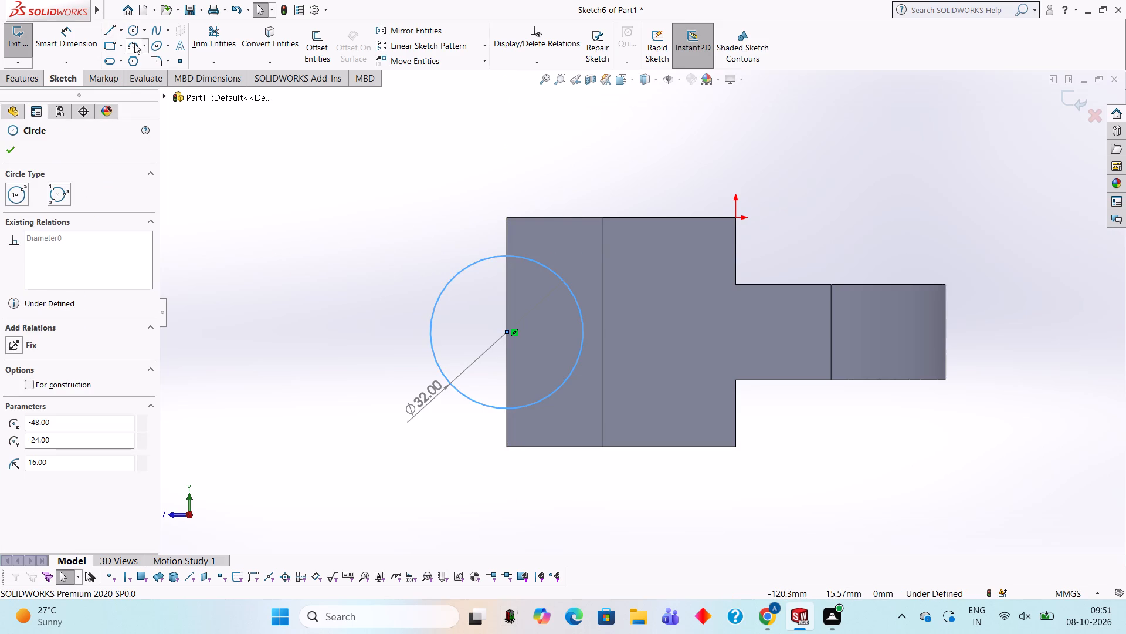
Sketch a 20 mm horizontal line outward from the 32 mm circle's top point, away from the front boss.
{"action": "left_click", "coordinate": [114, 31]}
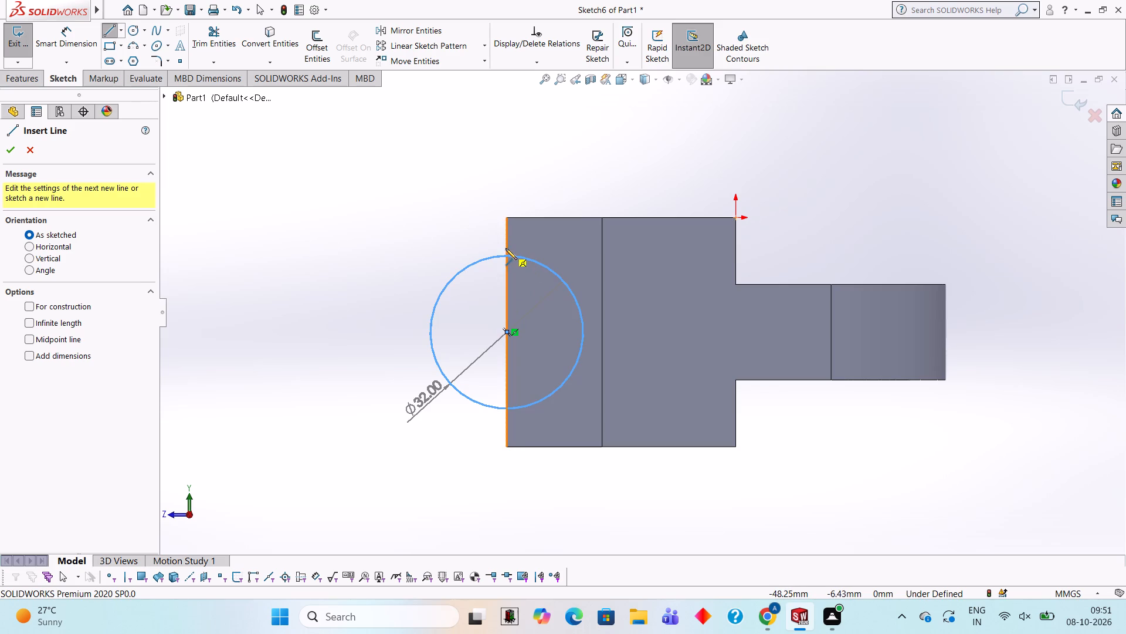
{"action": "left_click", "coordinate": [505, 254]}
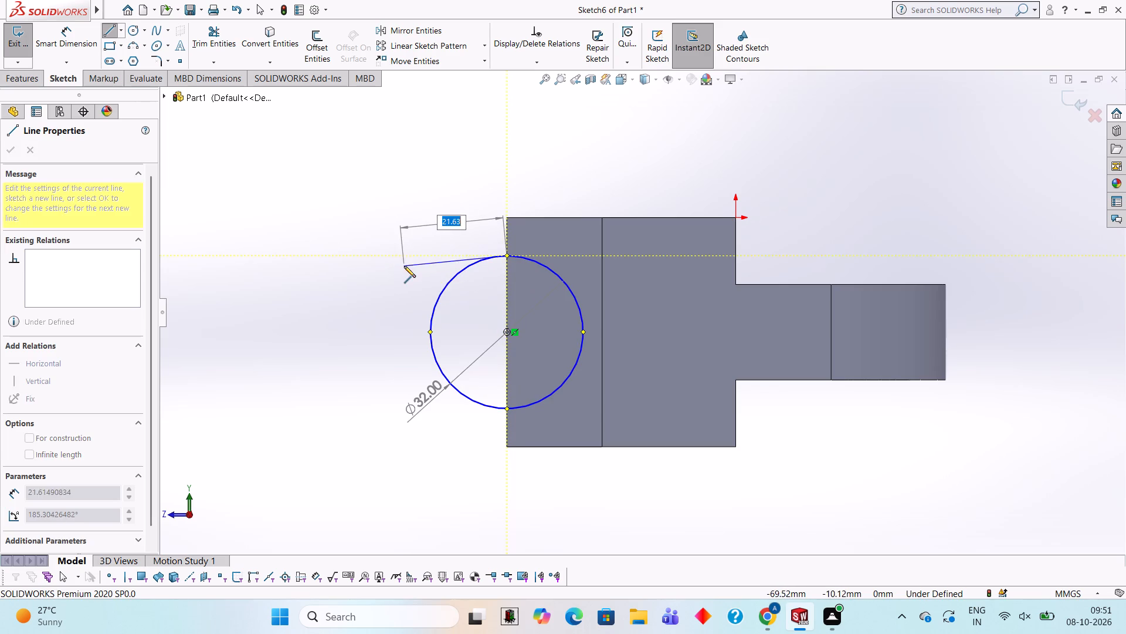
{"action": "type", "text": "20"}
{"action": "key", "text": "Return"}
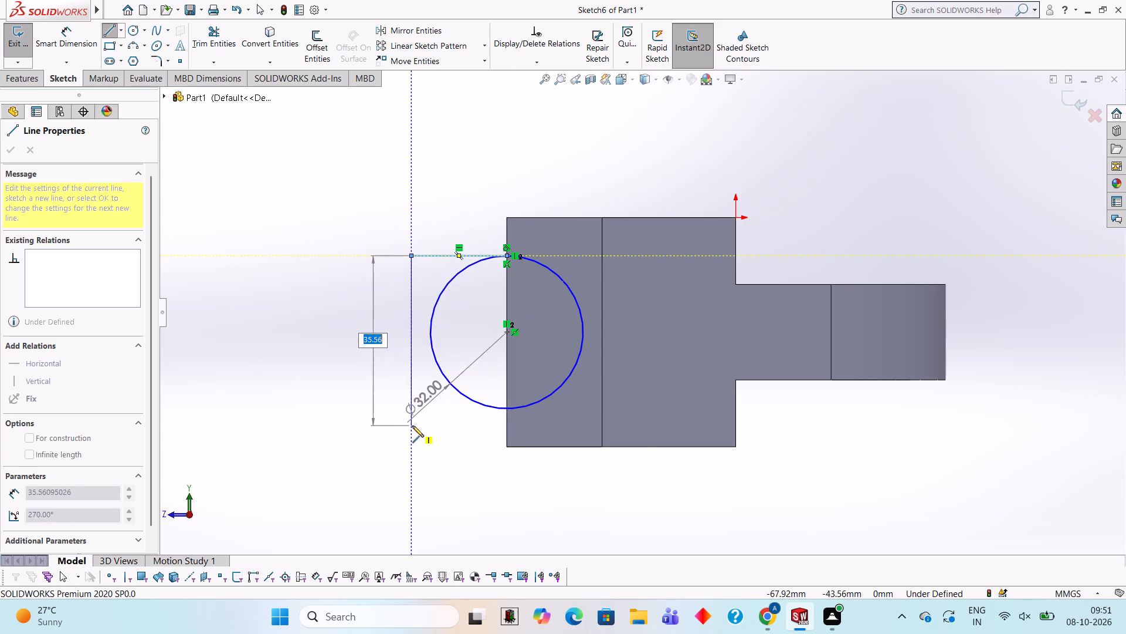
{"action": "key", "text": "Escape"}
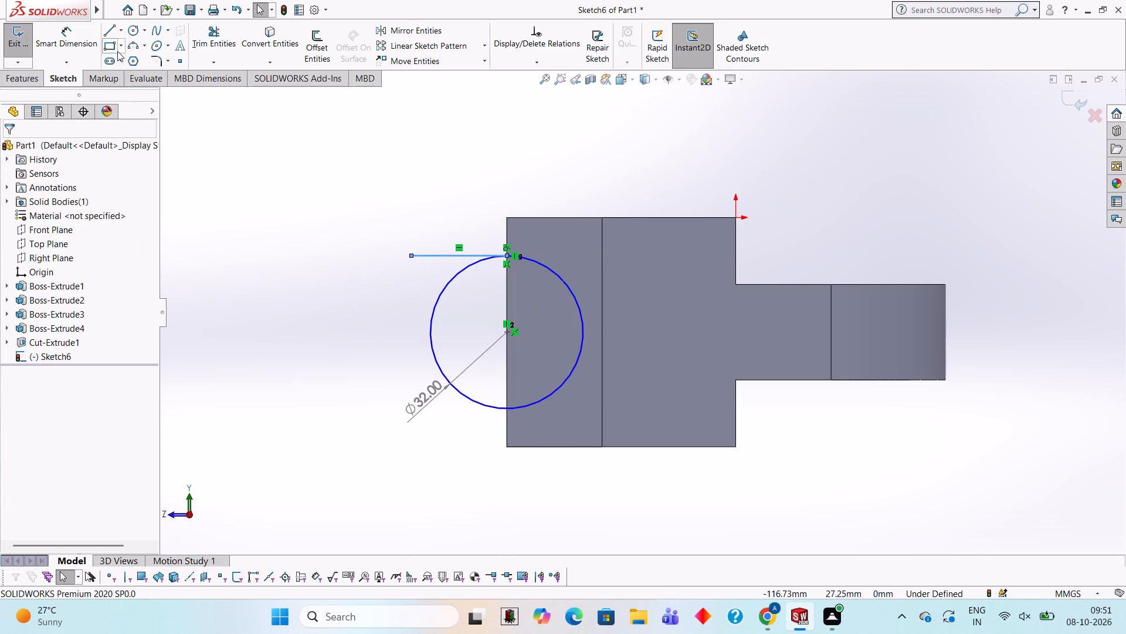
Sketch a matching 20 mm horizontal line outward from the 32 mm circle's bottom point.
{"action": "left_click", "coordinate": [107, 30]}
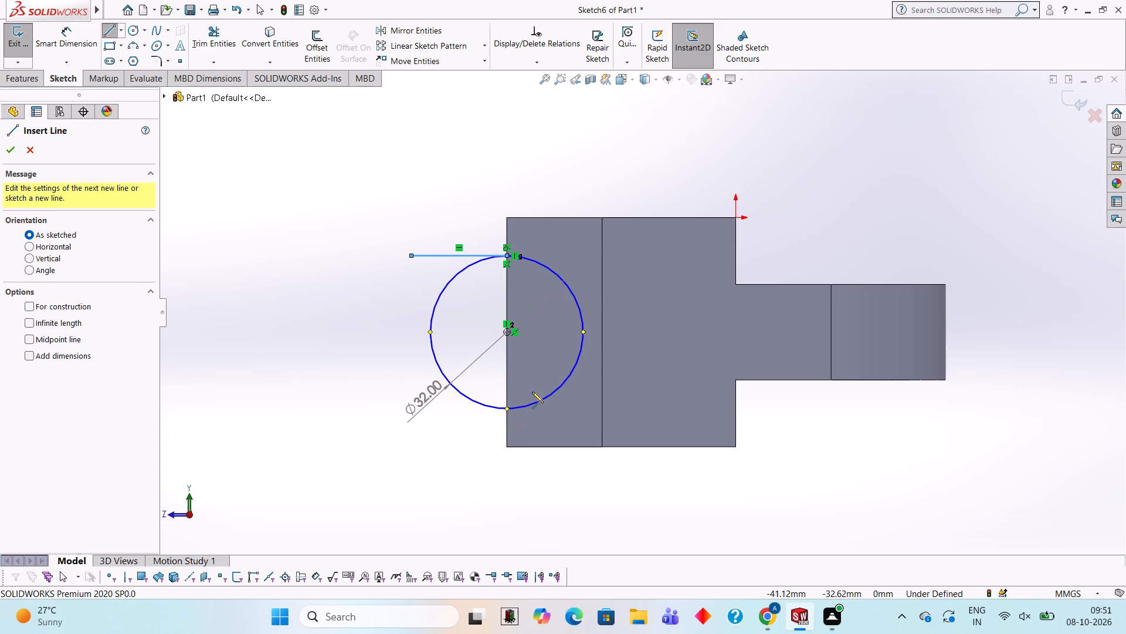
{"action": "left_click", "coordinate": [506, 409]}
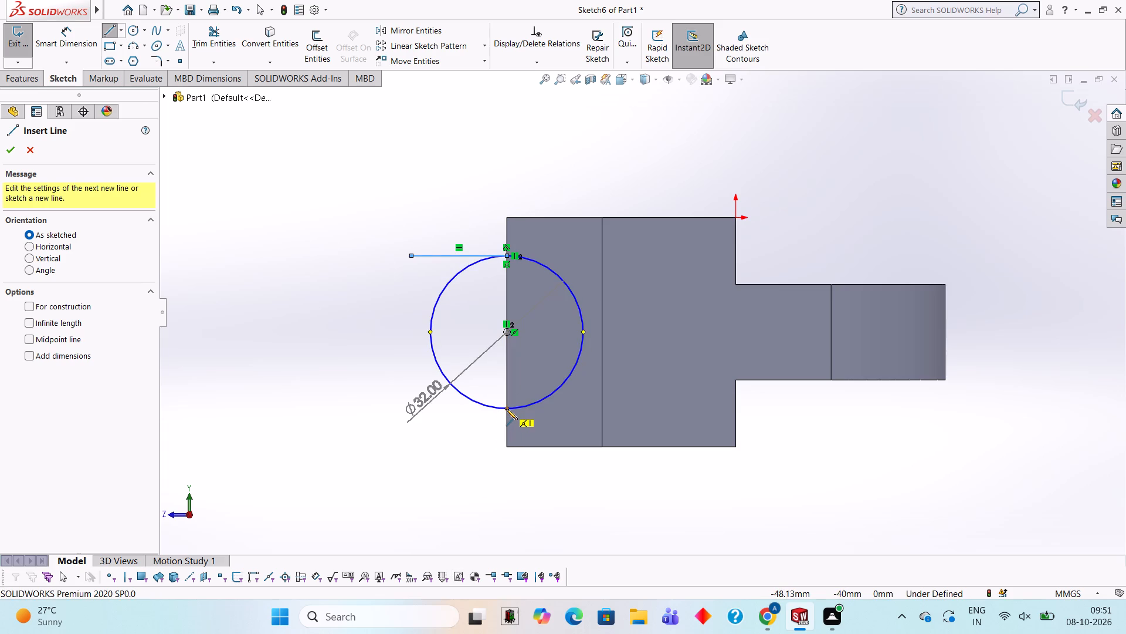
{"action": "type", "text": "20"}
{"action": "key", "text": "Return"}
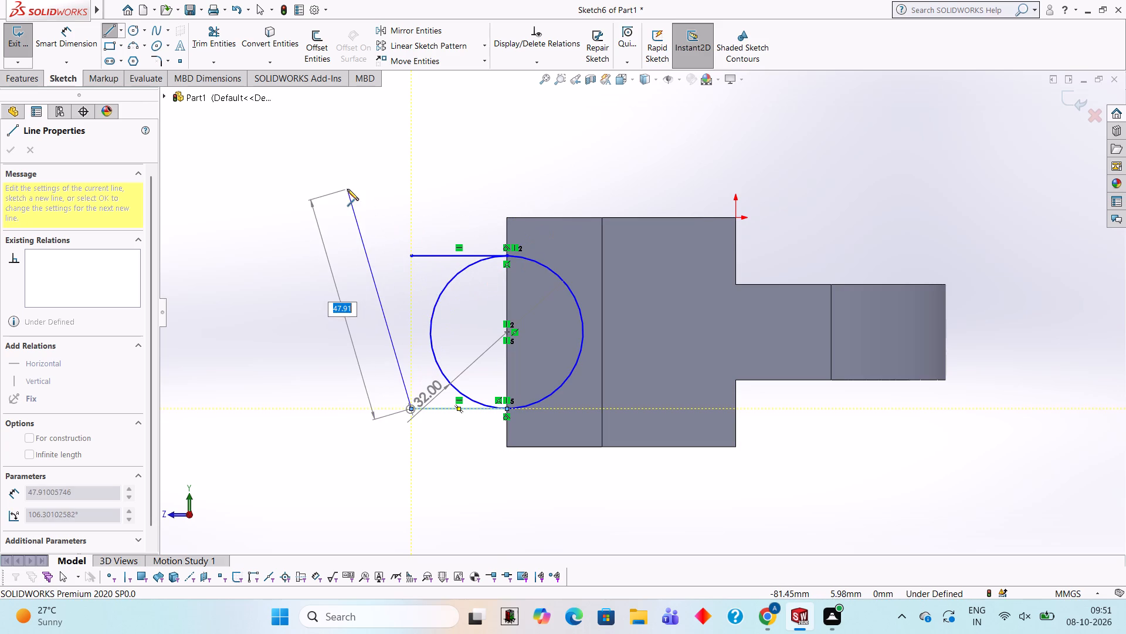
{"action": "key", "text": "Escape"}
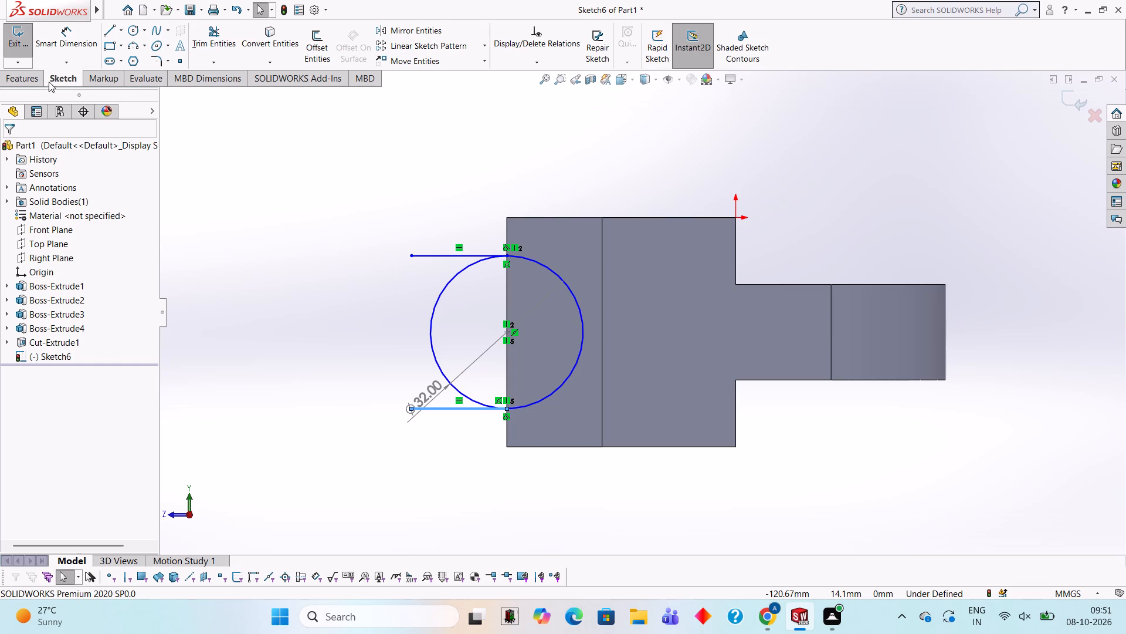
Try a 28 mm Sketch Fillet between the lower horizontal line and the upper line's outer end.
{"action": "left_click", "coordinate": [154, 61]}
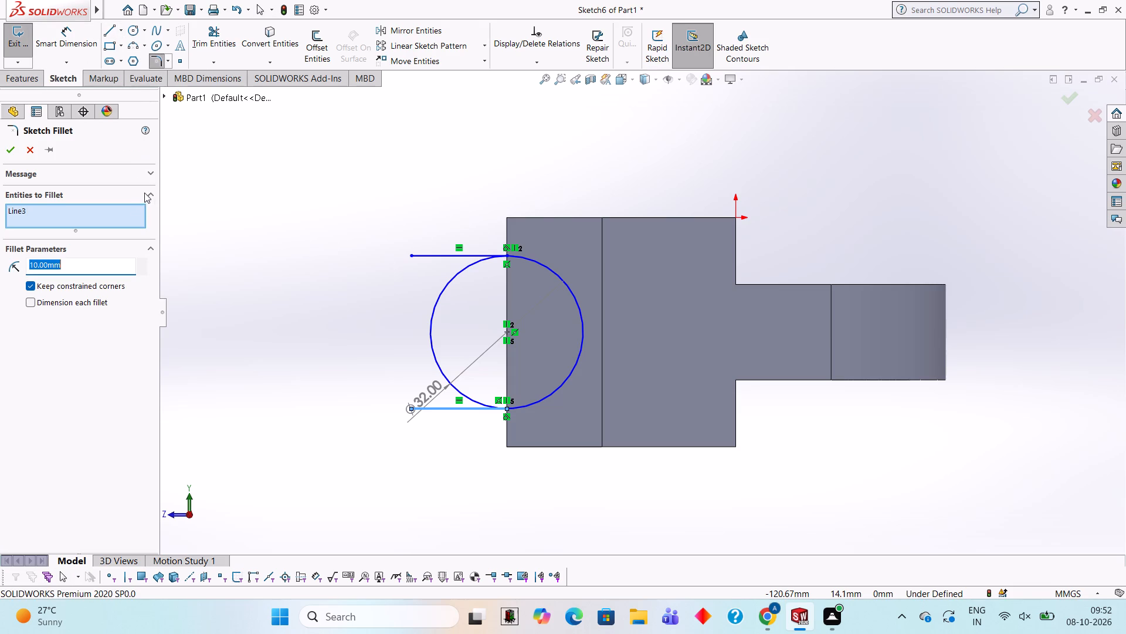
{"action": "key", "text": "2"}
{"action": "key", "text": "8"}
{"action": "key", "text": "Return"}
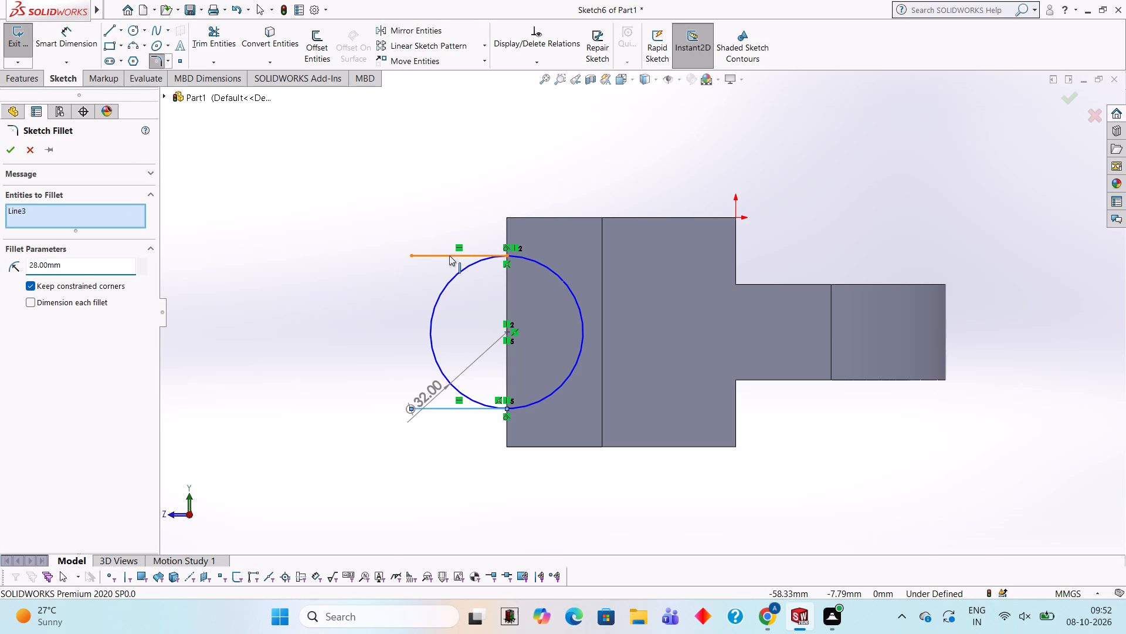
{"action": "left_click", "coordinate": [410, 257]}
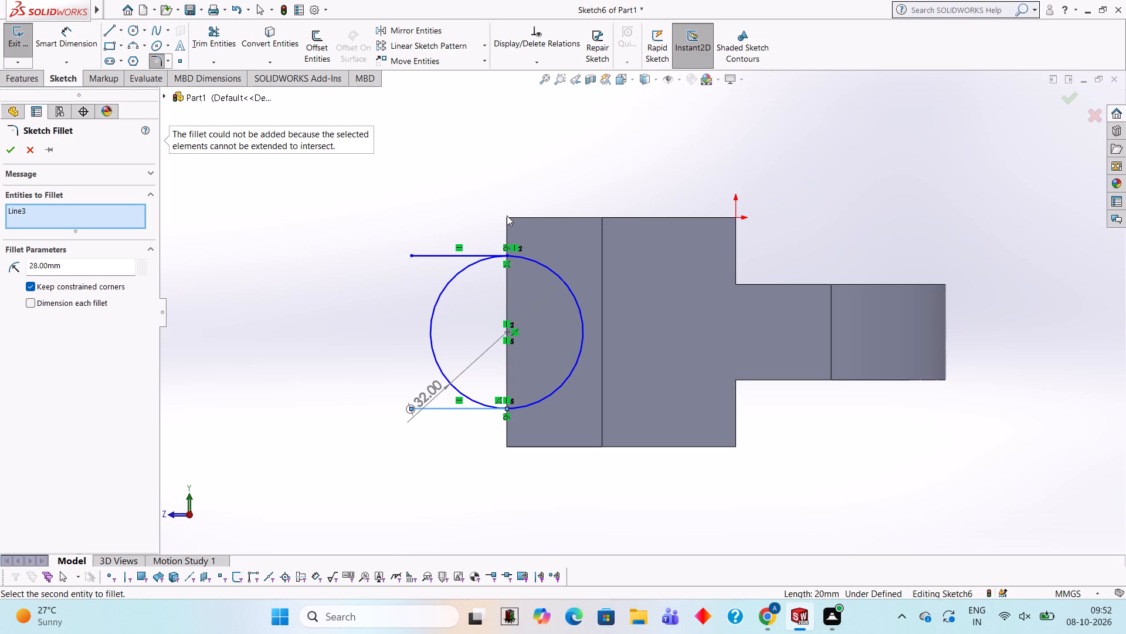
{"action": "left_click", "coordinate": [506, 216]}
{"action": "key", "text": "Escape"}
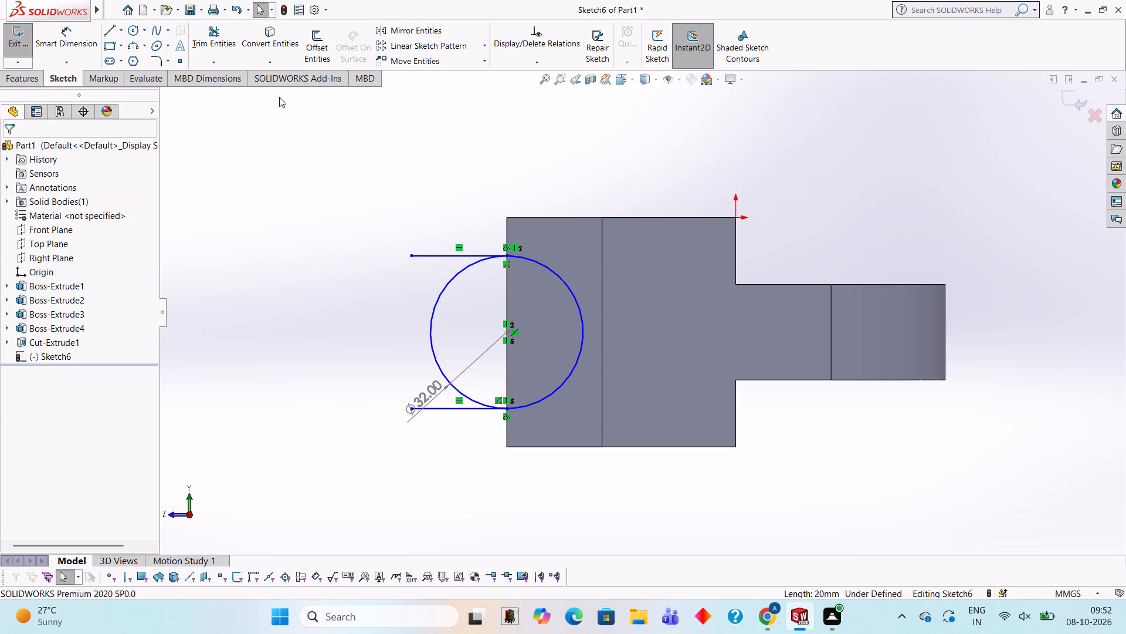
Trim away the half of the 32 mm circle outside the front boss, between the two horizontal lines.
{"action": "left_click", "coordinate": [107, 32]}
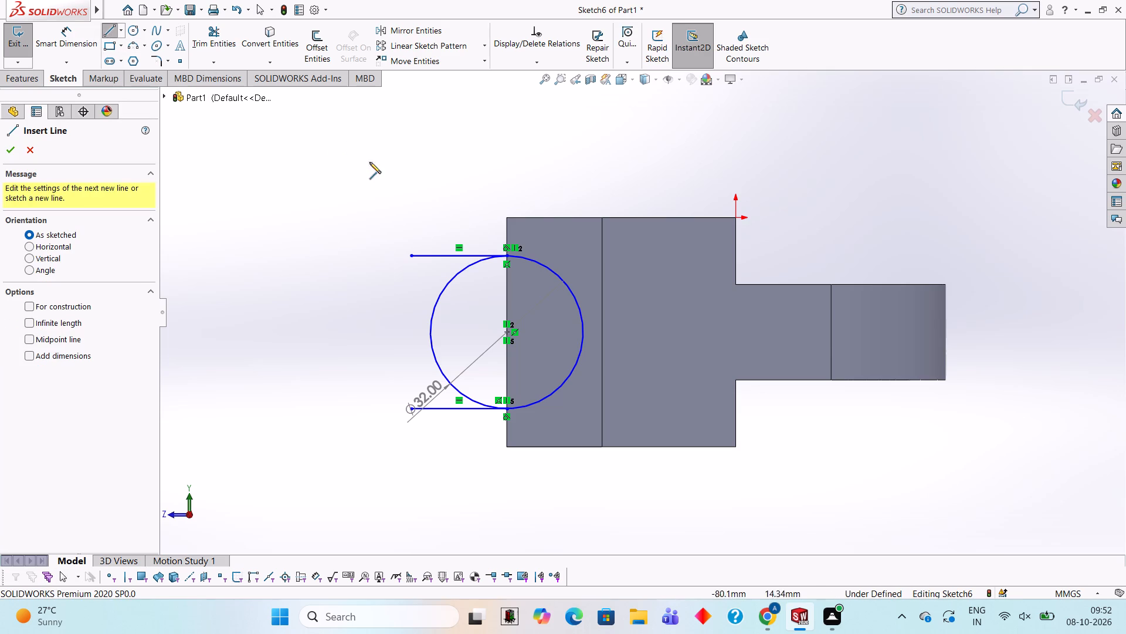
{"action": "left_click", "coordinate": [201, 46]}
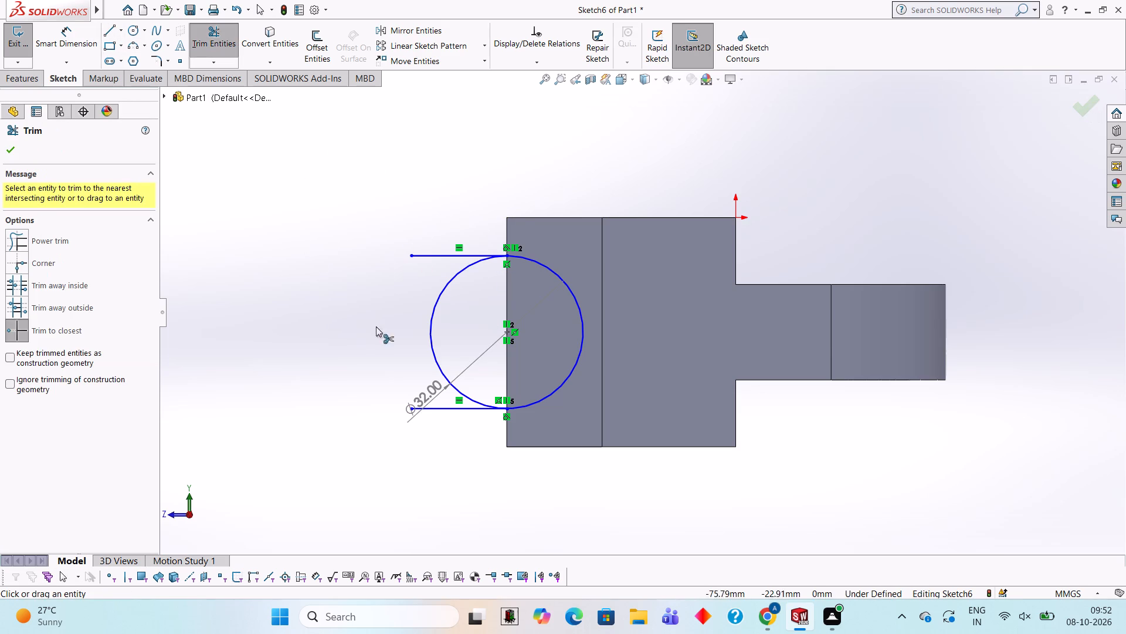
{"action": "left_click", "coordinate": [435, 311]}
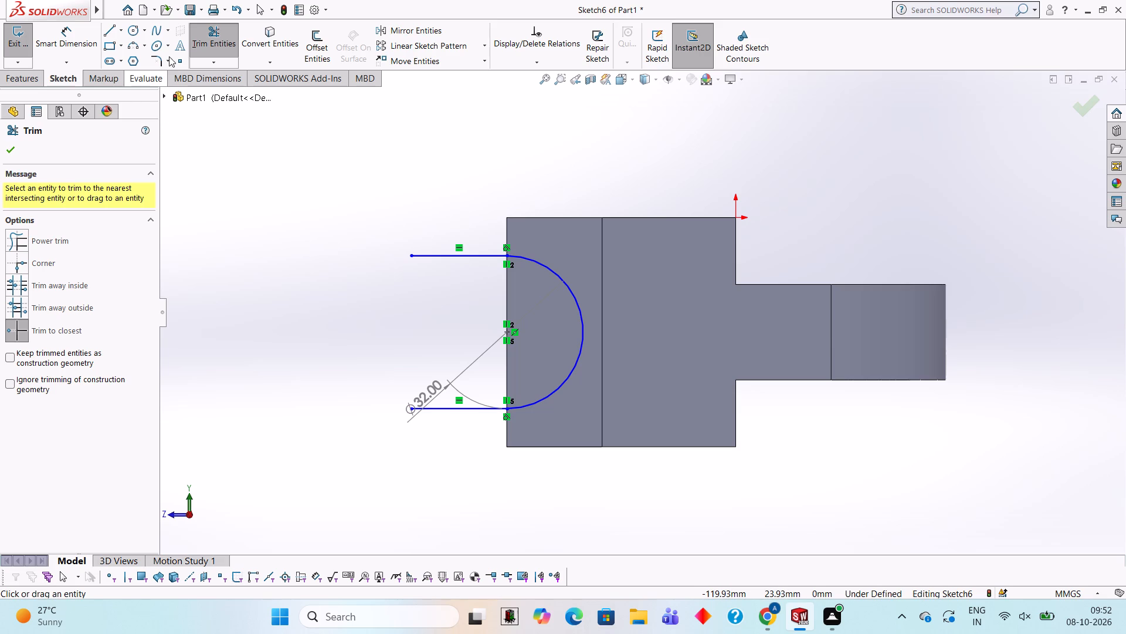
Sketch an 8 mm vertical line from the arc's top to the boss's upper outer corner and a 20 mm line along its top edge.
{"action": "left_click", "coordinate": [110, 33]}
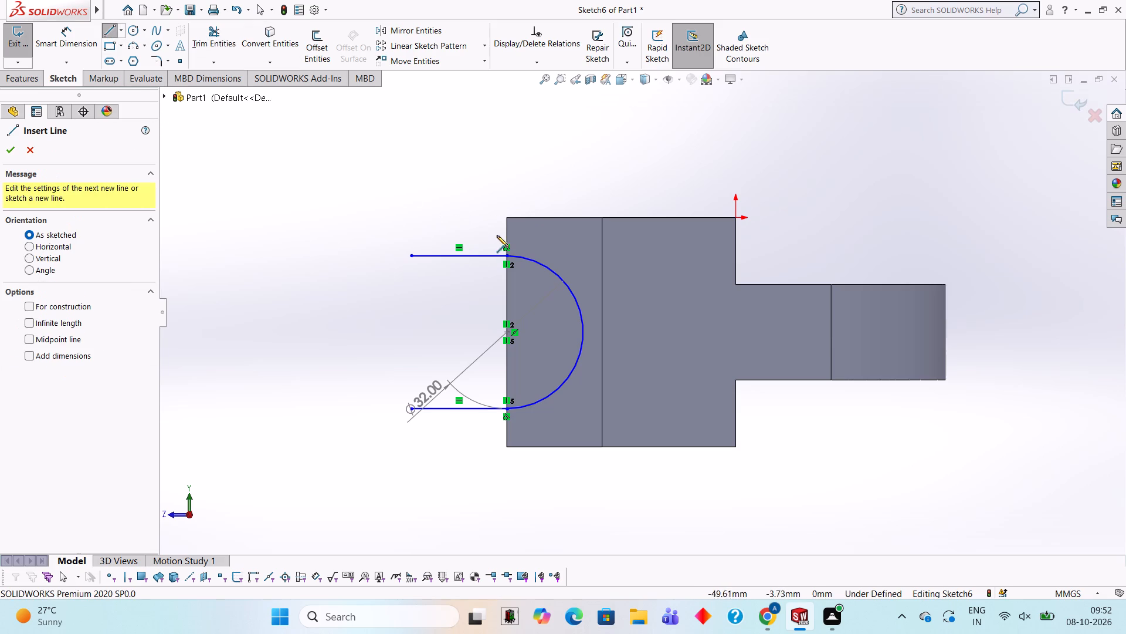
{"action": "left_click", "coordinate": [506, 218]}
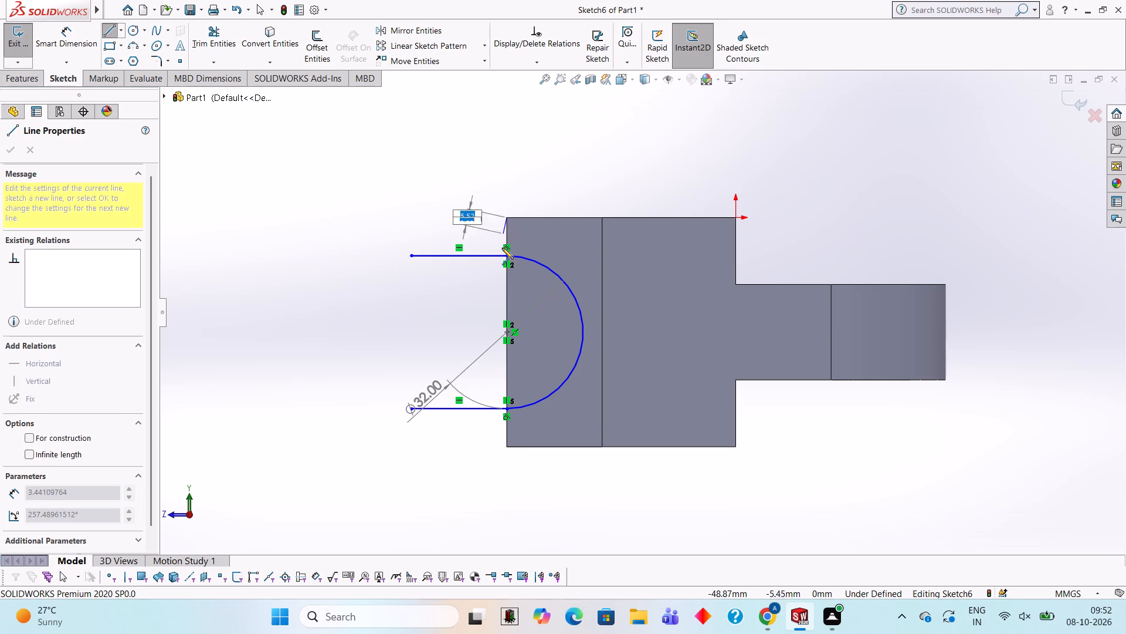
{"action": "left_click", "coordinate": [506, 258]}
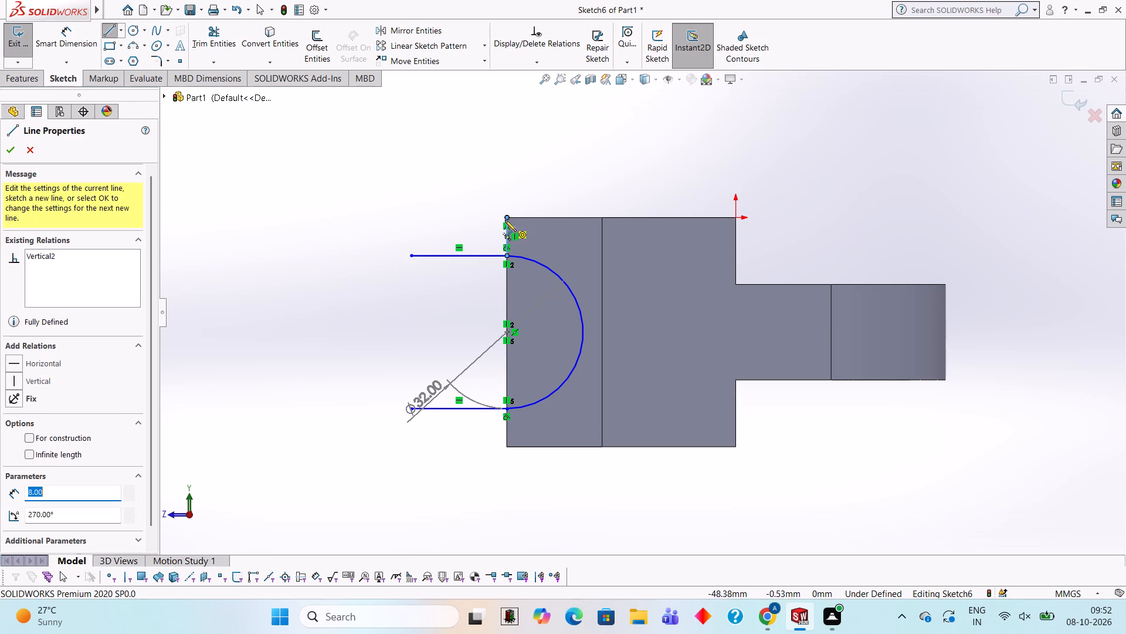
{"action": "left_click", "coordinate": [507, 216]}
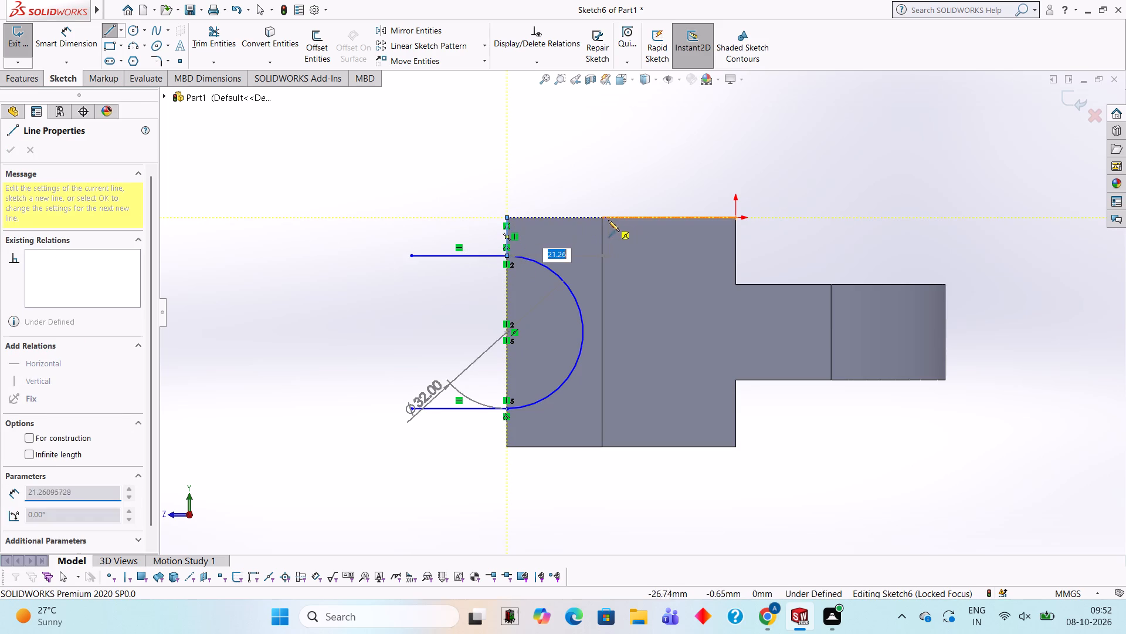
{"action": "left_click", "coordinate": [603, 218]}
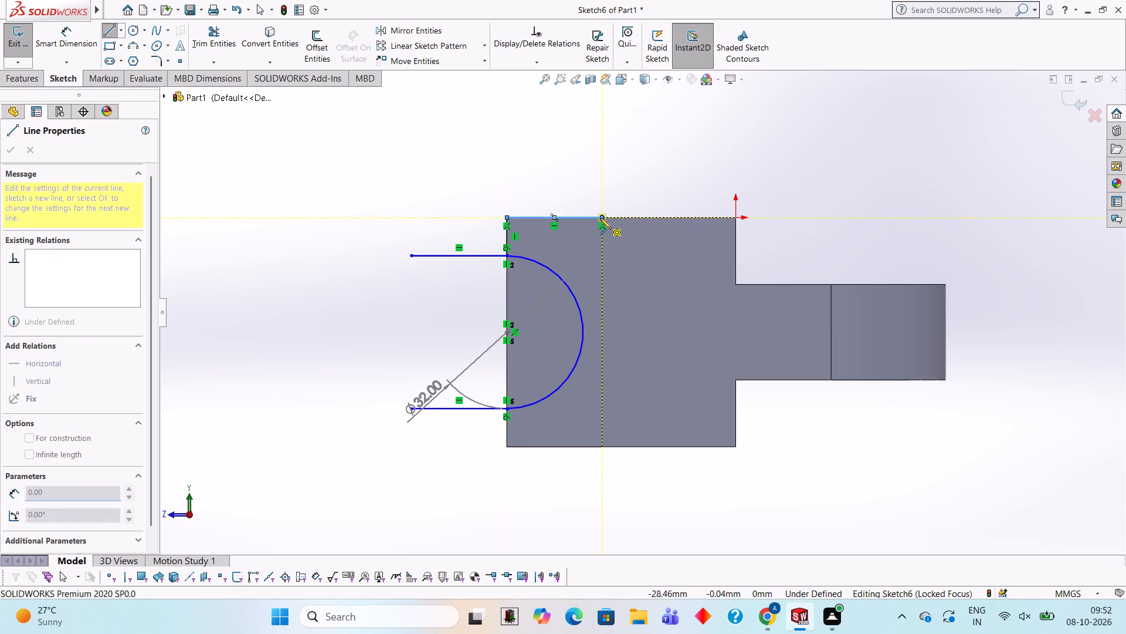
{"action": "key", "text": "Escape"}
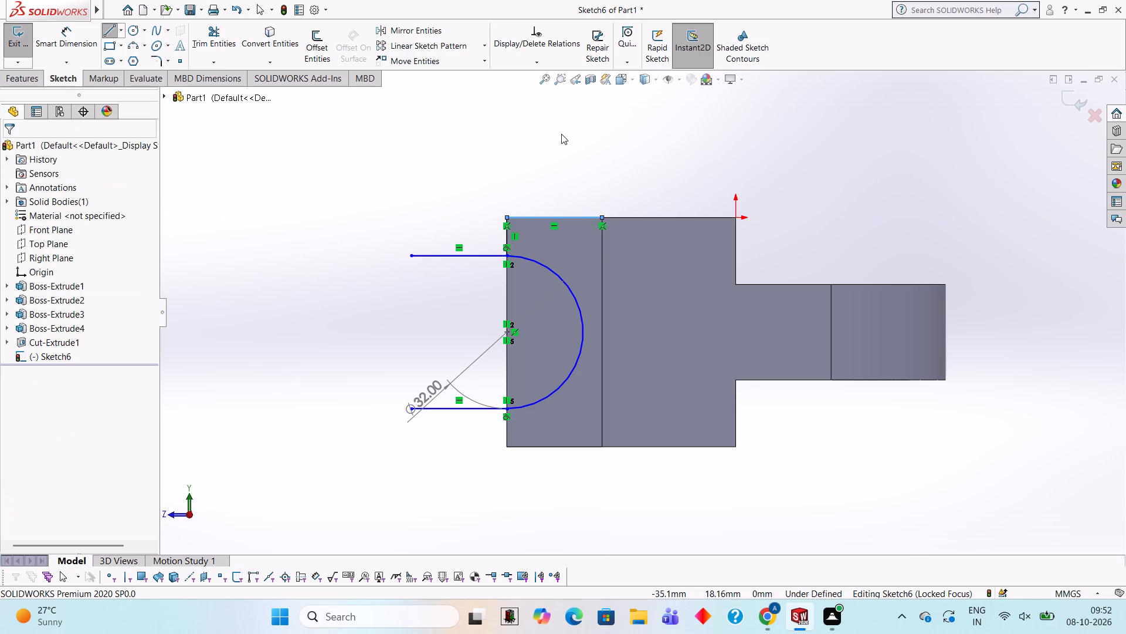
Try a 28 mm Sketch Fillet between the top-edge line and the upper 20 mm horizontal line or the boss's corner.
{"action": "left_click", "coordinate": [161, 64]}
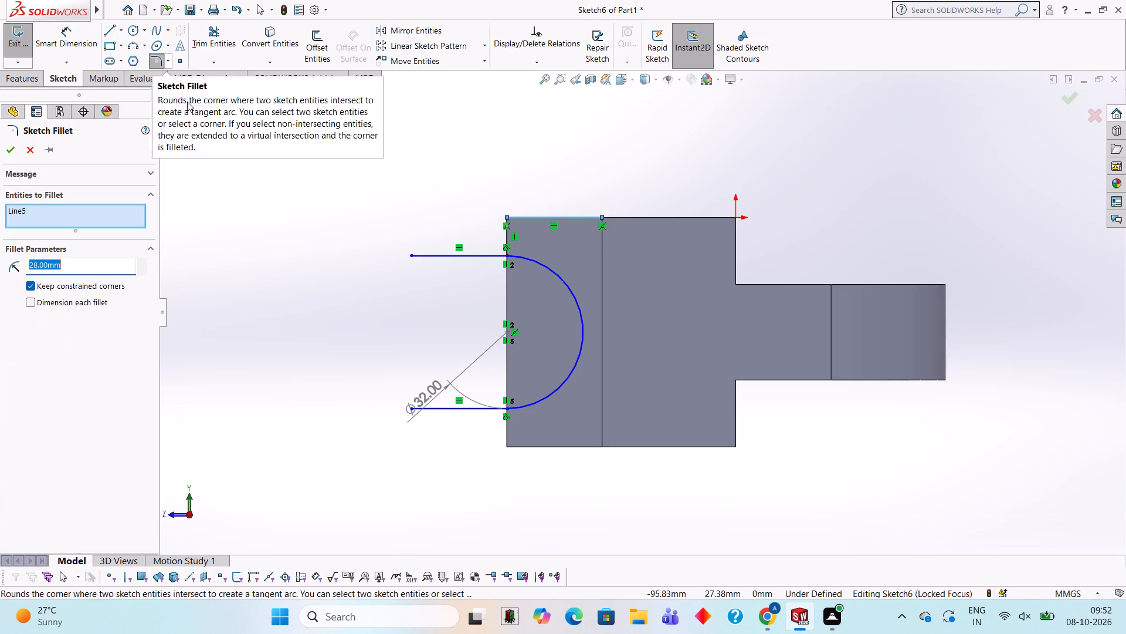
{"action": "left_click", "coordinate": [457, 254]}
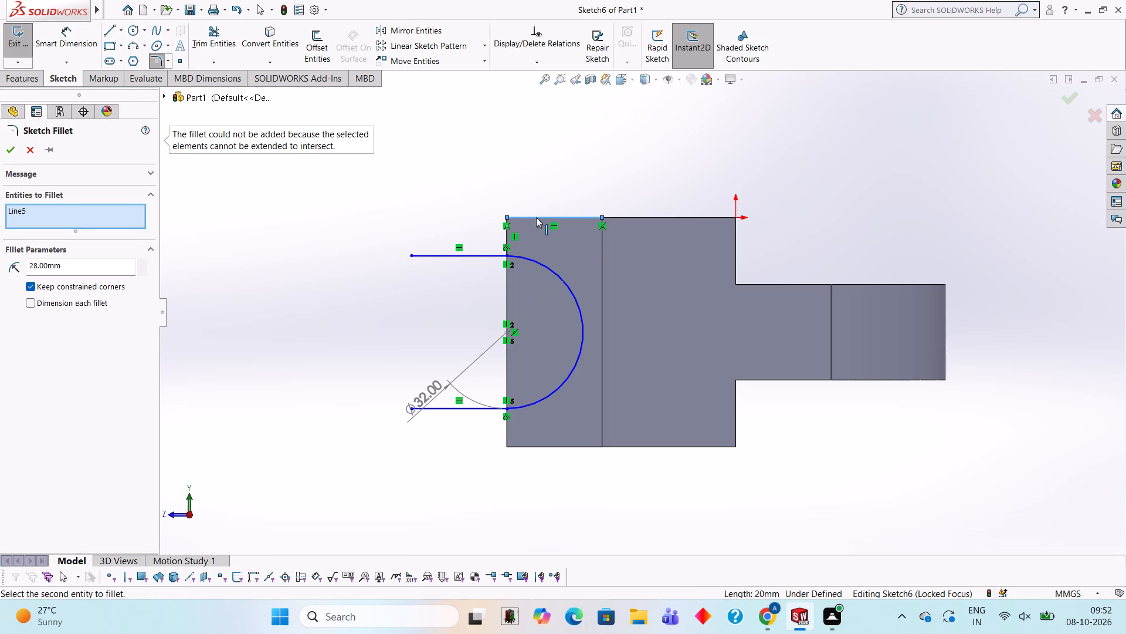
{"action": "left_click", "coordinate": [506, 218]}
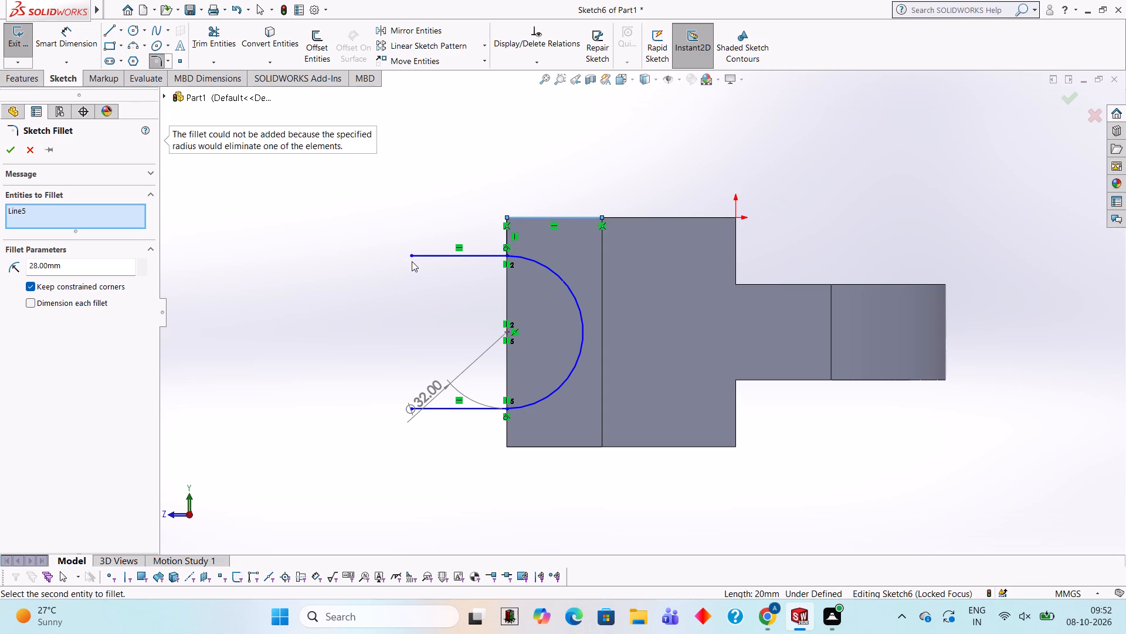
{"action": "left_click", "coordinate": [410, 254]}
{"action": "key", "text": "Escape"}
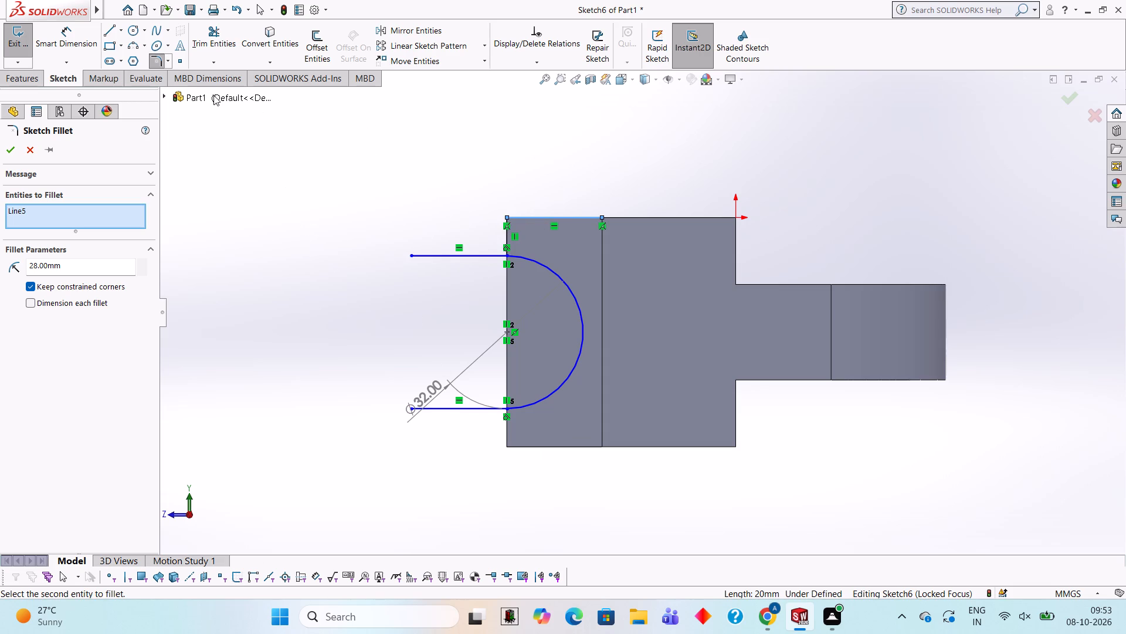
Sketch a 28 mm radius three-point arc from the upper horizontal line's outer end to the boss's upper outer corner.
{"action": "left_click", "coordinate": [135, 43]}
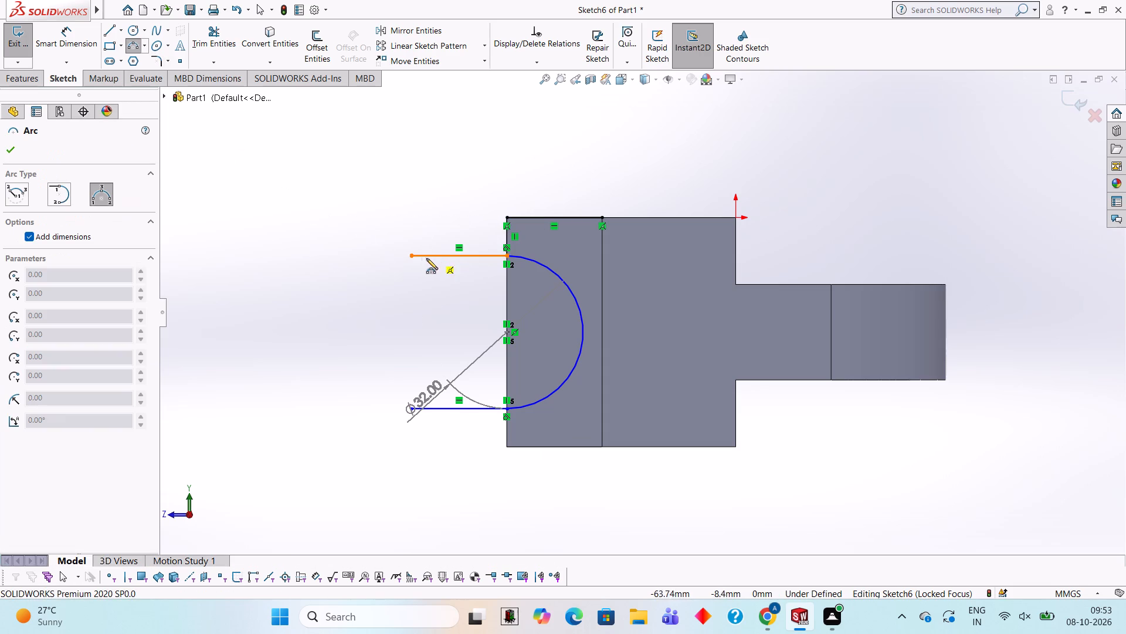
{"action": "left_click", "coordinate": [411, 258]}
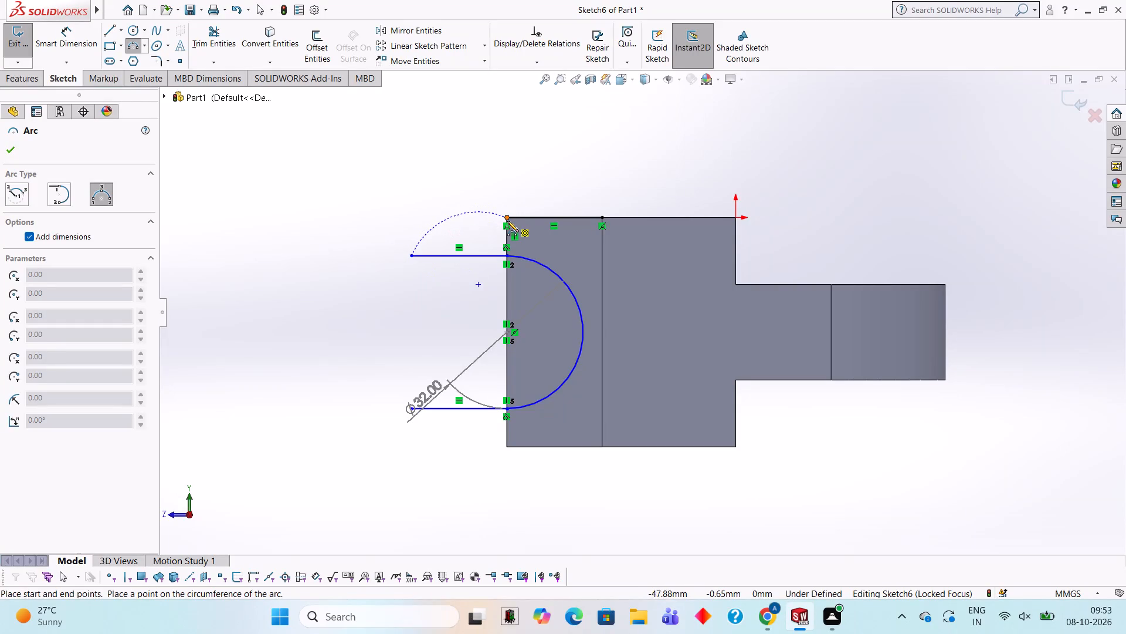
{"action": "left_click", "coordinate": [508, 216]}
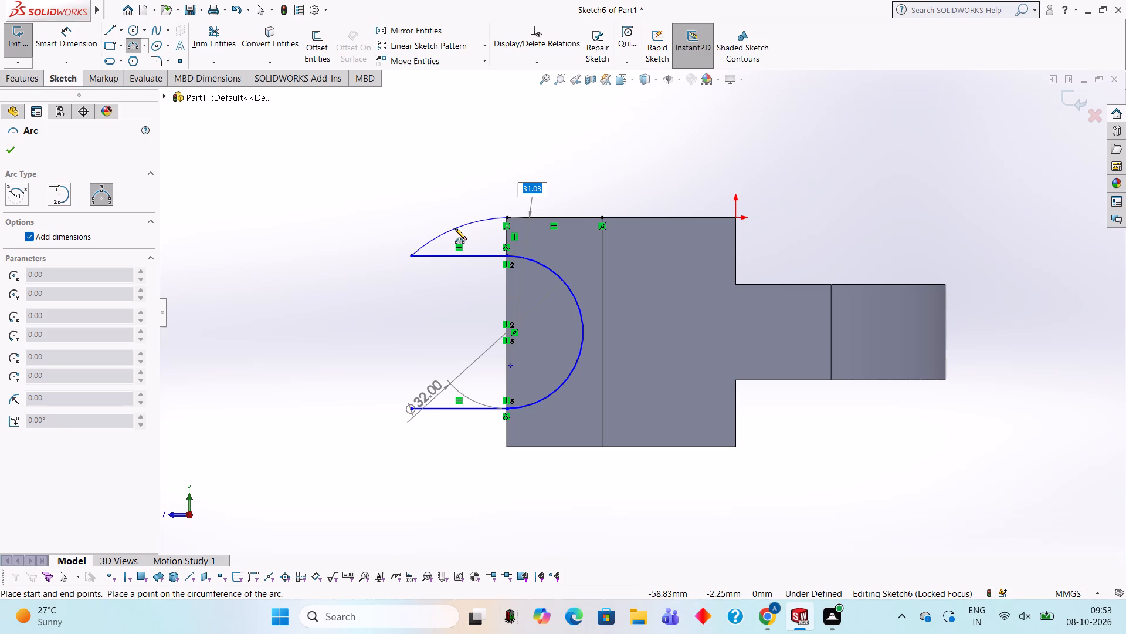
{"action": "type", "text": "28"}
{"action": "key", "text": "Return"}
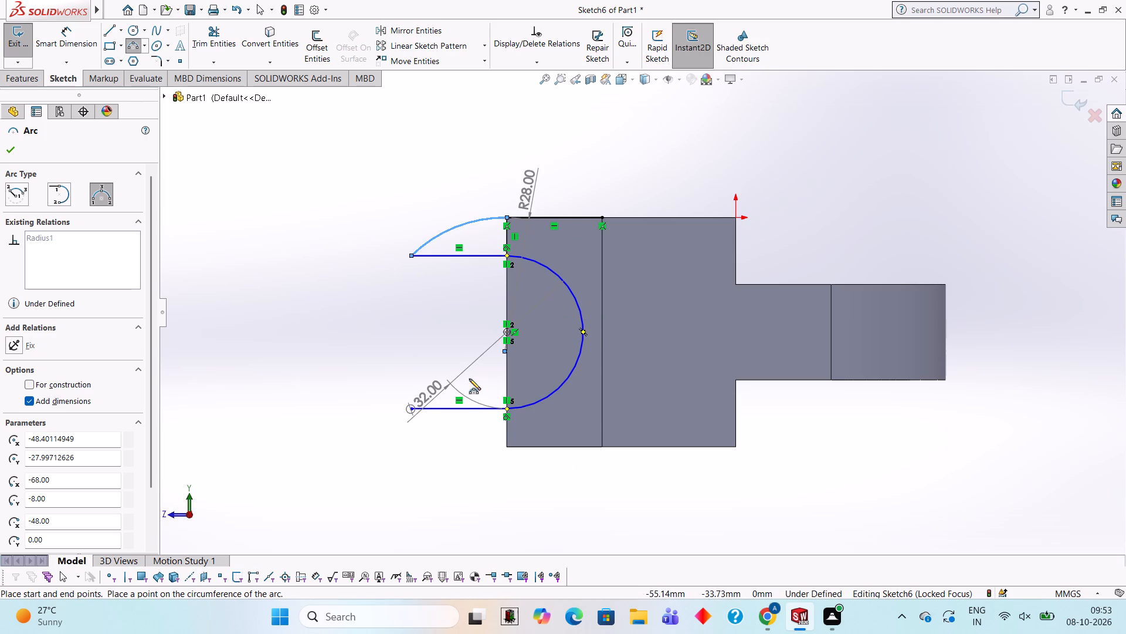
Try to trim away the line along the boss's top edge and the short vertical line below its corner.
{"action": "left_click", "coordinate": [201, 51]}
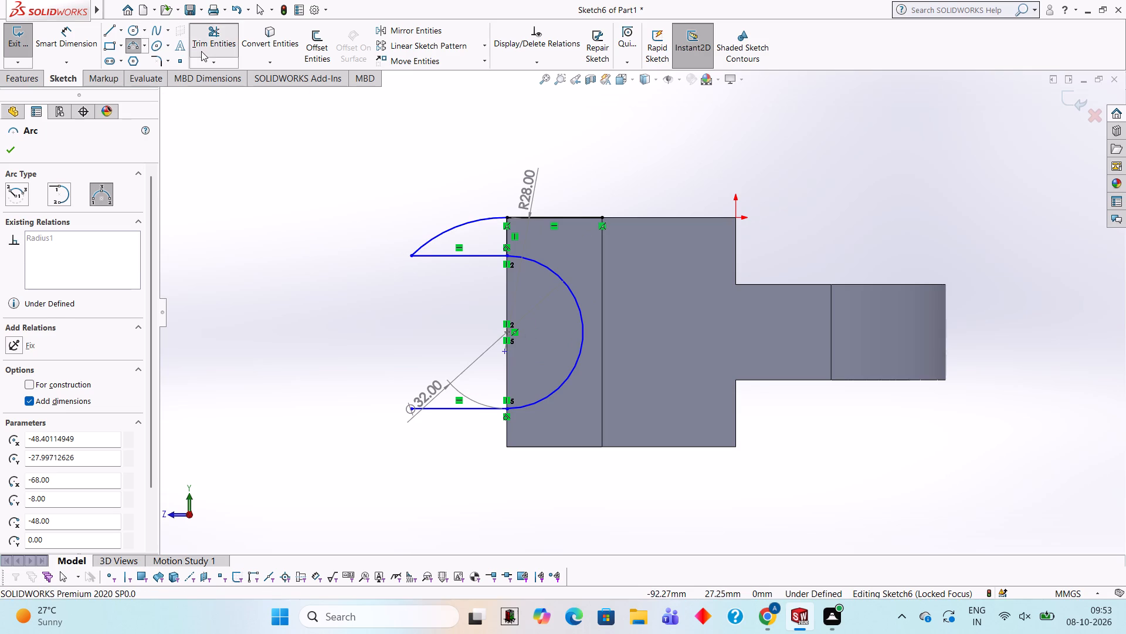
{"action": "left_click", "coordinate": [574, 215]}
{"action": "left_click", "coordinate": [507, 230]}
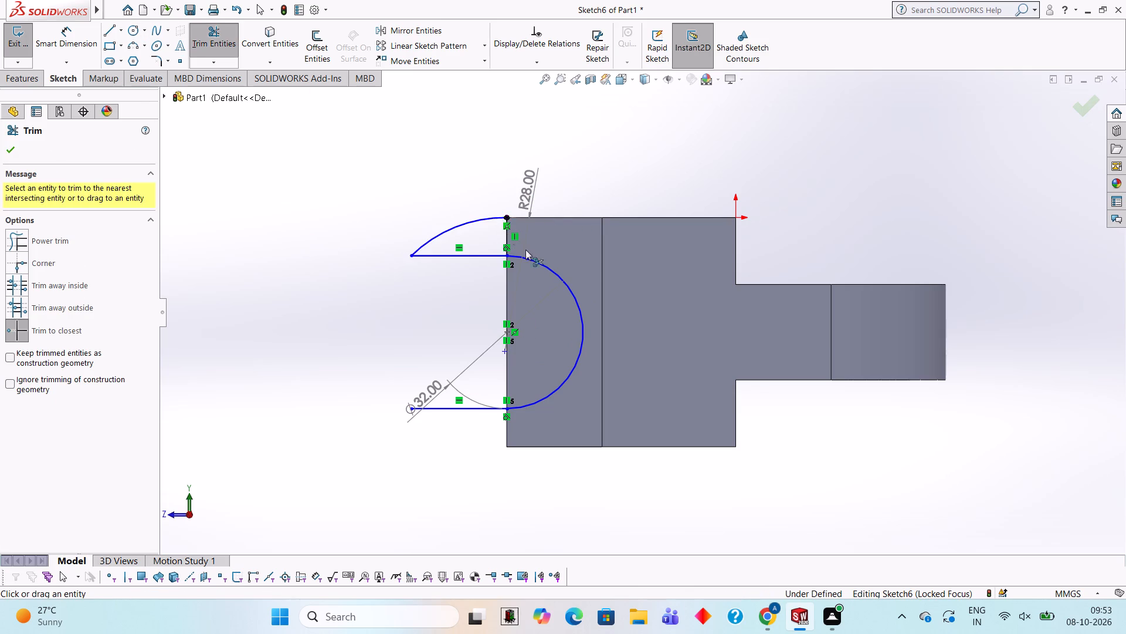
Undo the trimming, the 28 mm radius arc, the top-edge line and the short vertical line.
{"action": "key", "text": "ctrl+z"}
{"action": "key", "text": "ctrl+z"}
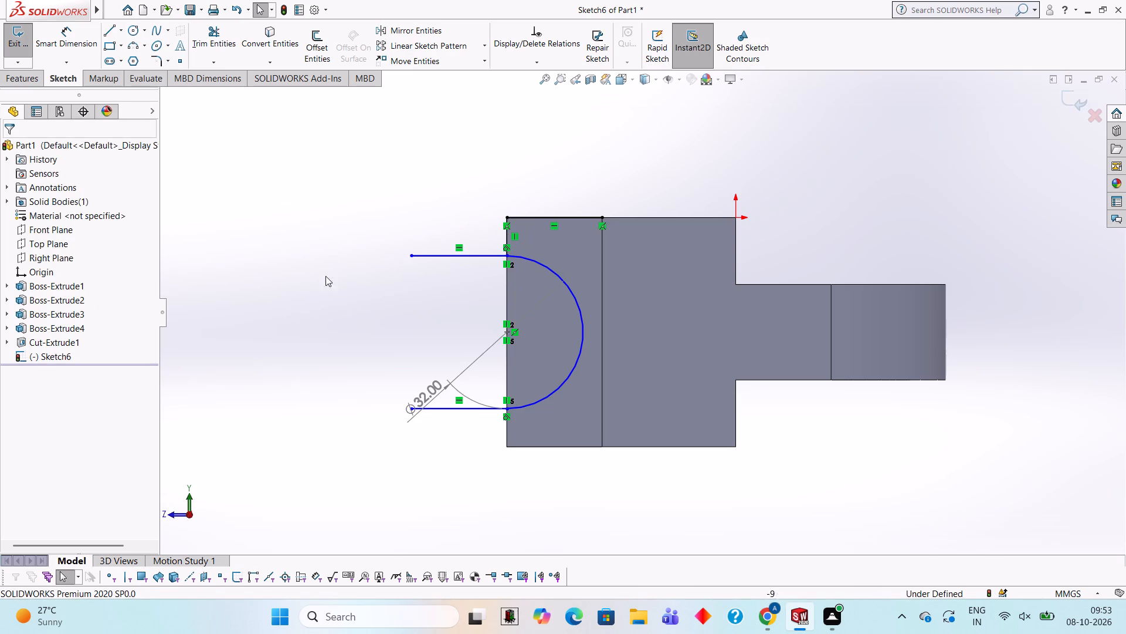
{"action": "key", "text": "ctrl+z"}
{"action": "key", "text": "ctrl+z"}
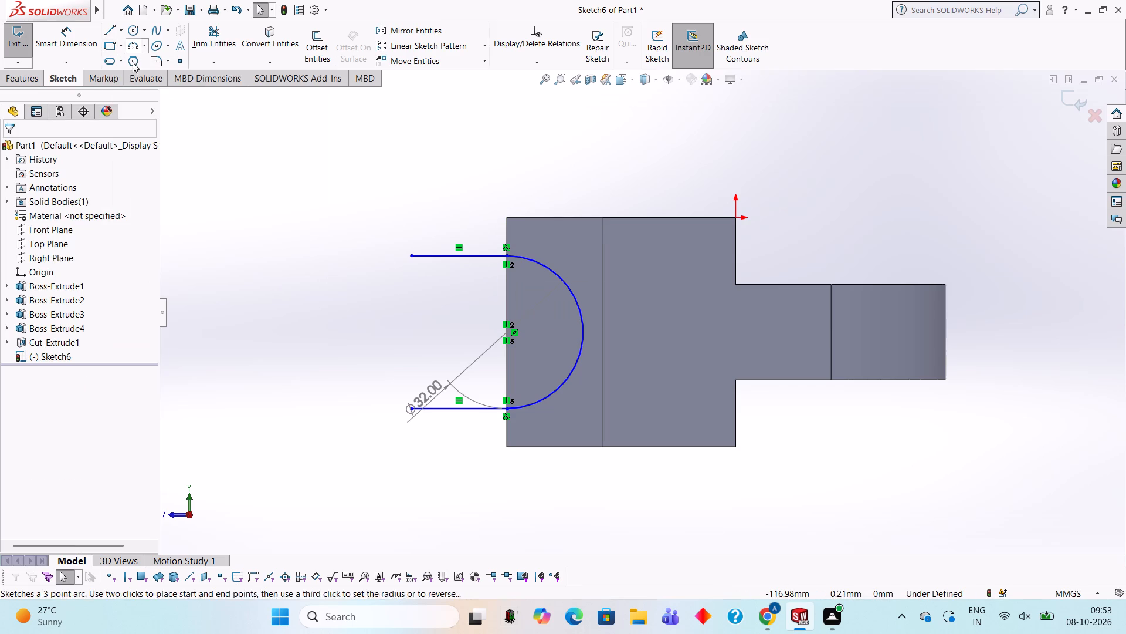
Sketch a 28 mm radius three-point arc from the upper horizontal line's outer end to the boss's upper outer corner.
{"action": "left_click", "coordinate": [133, 44]}
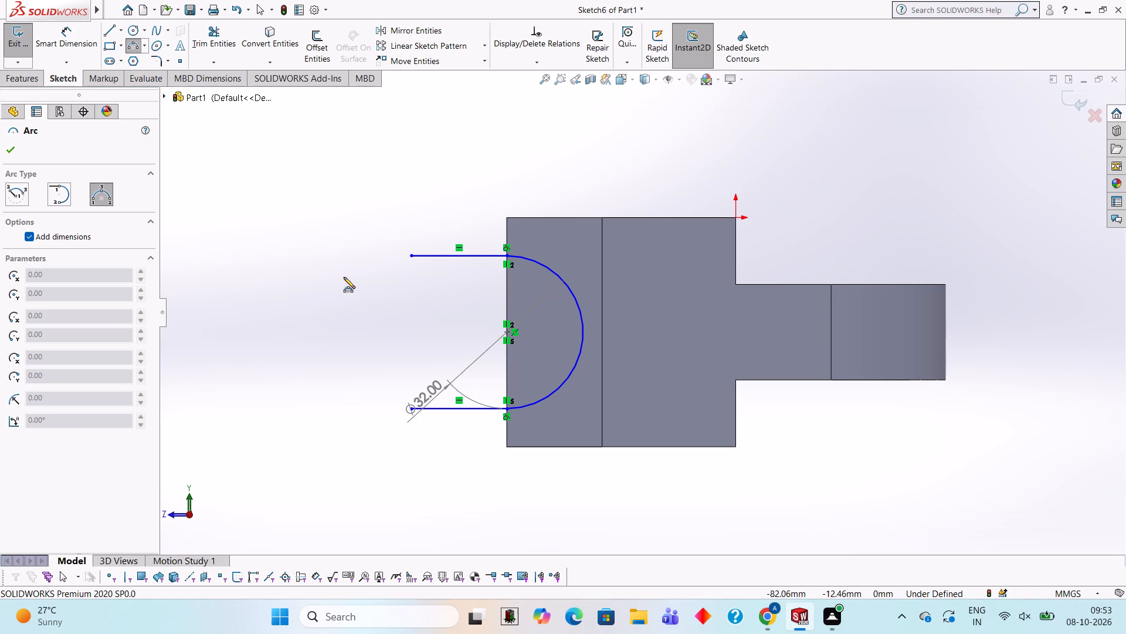
{"action": "left_click", "coordinate": [411, 254]}
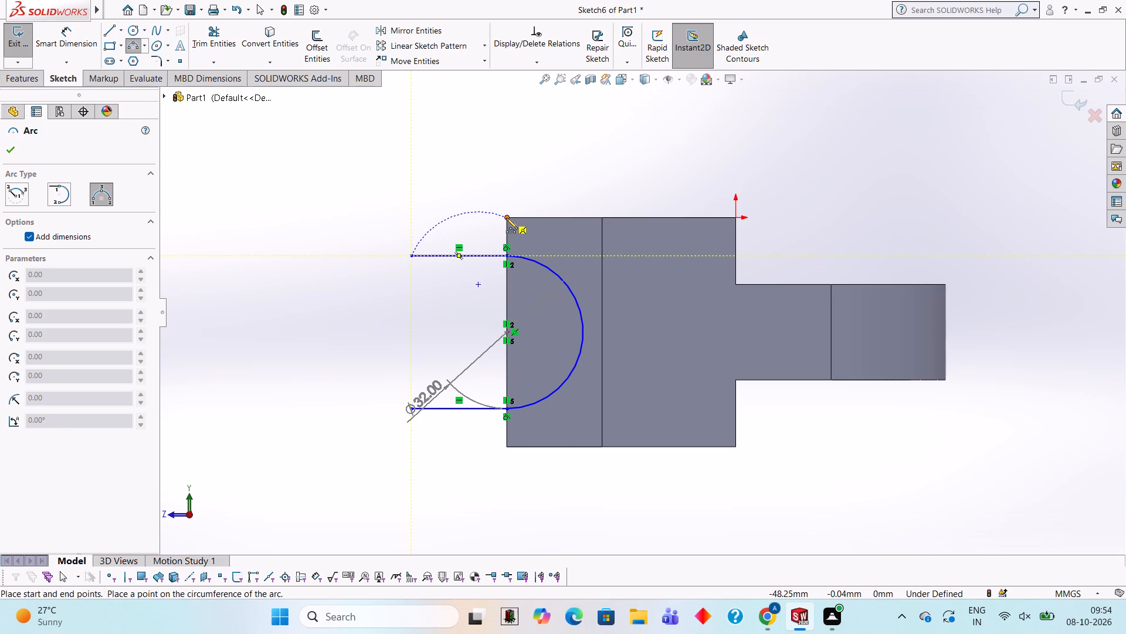
{"action": "left_click", "coordinate": [506, 218]}
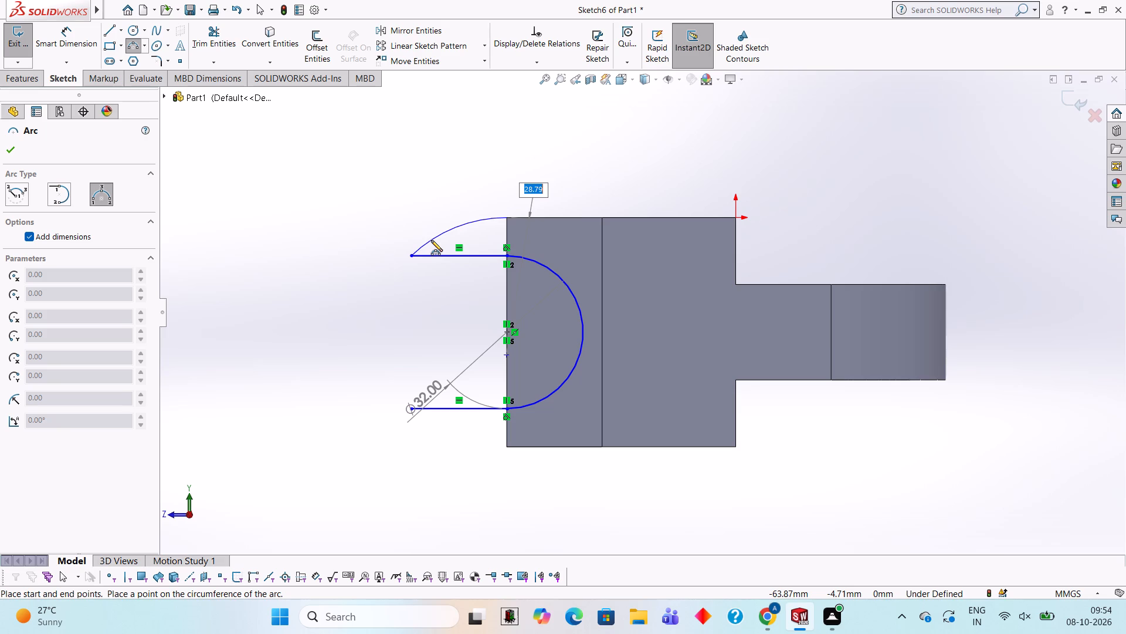
{"action": "type", "text": "28"}
{"action": "key", "text": "Return"}
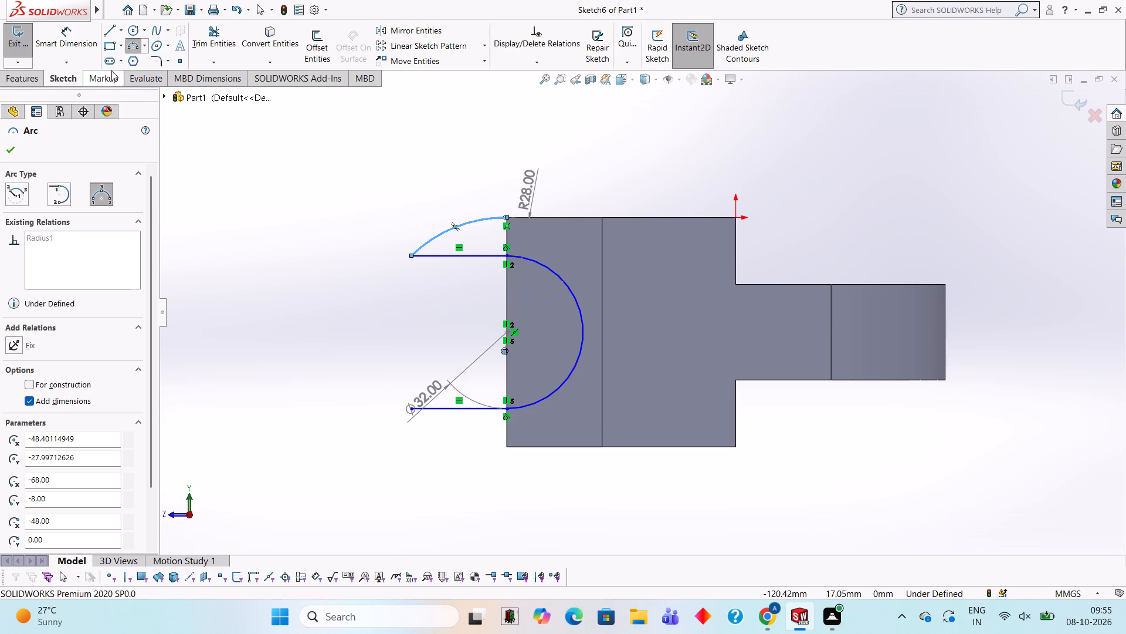
Sketch a 20 mm horizontal line along the boss's top edge, starting at the upper arc's inner end.
{"action": "left_click", "coordinate": [113, 36]}
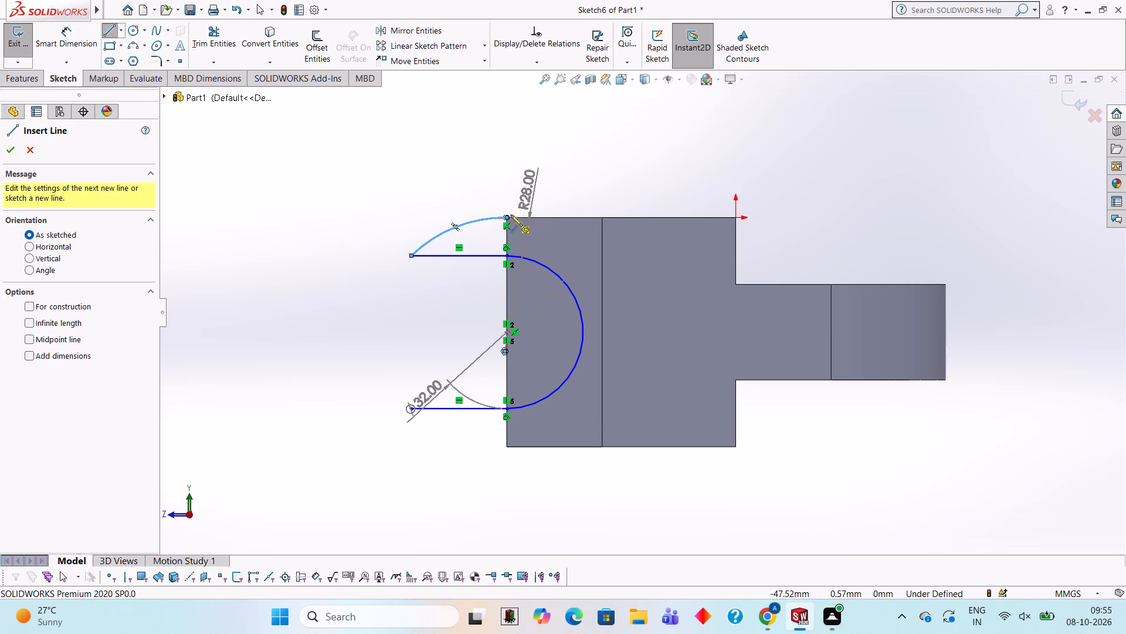
{"action": "left_click", "coordinate": [504, 217]}
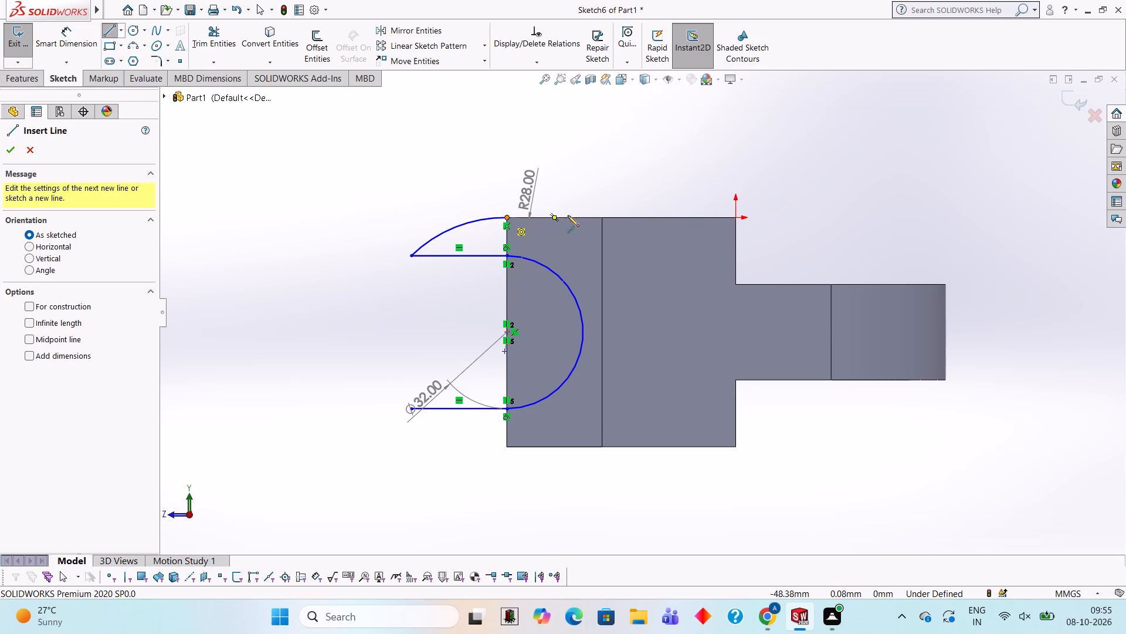
{"action": "left_click", "coordinate": [601, 215]}
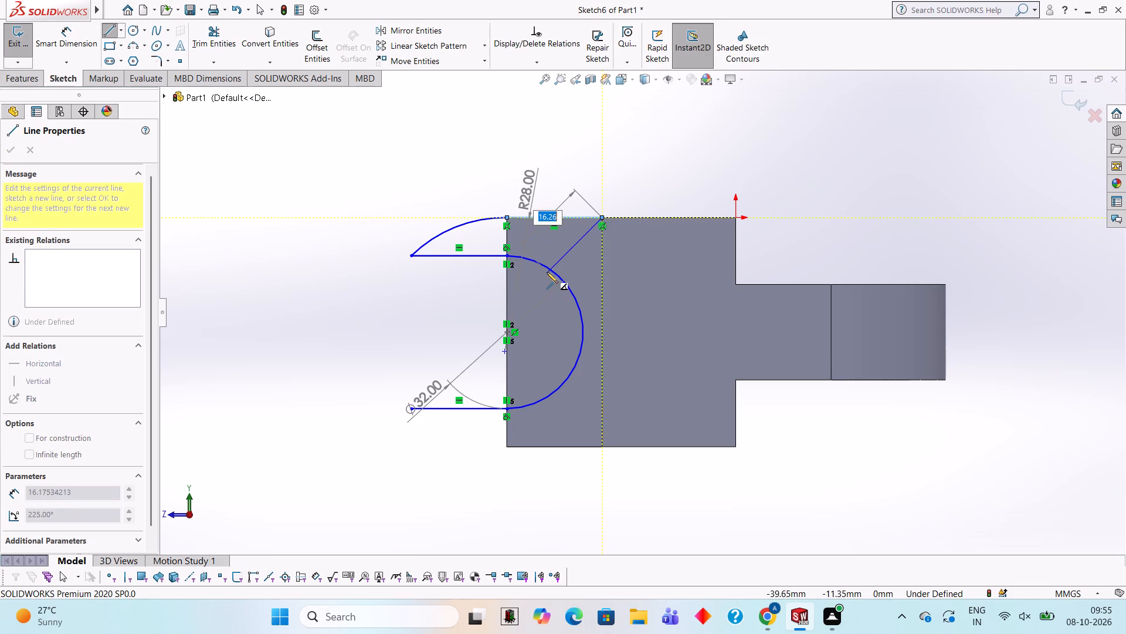
{"action": "key", "text": "Escape"}
Add a Tangent relation between the upper R28 arc and the line along the boss's top edge.
{"action": "left_click", "coordinate": [541, 217]}
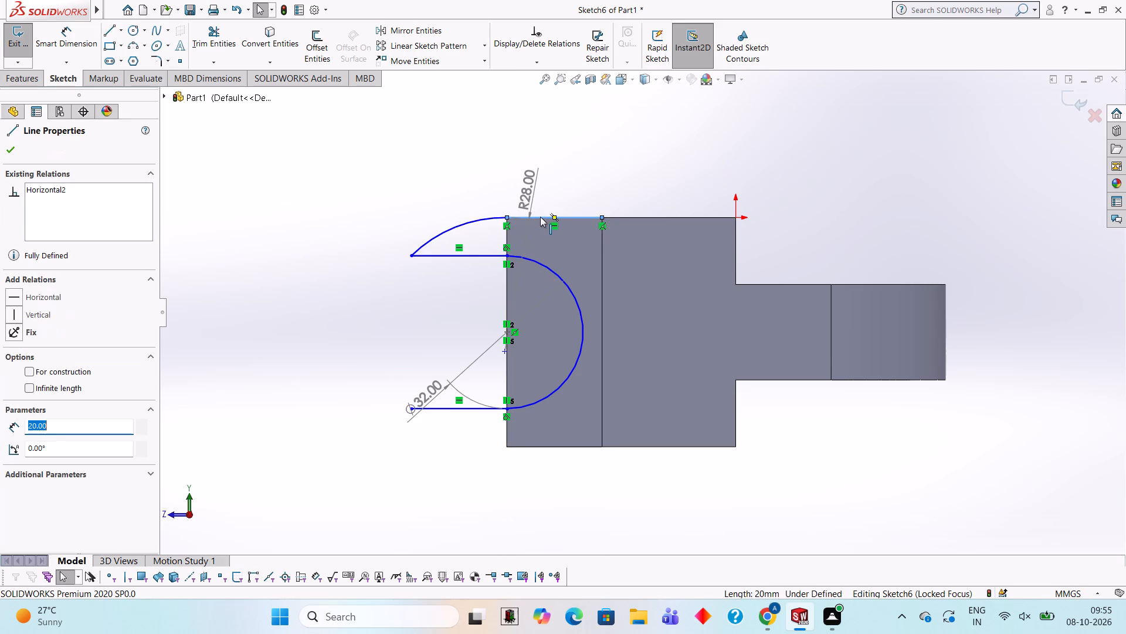
{"action": "left_click", "coordinate": [494, 218], "text": "ctrl"}
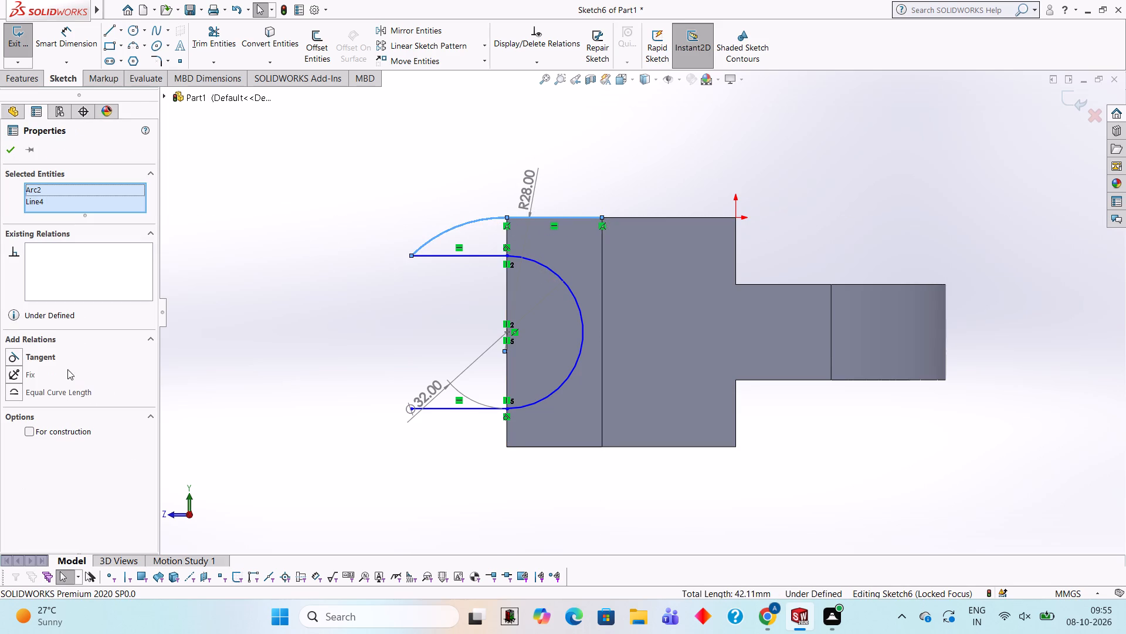
{"action": "left_click", "coordinate": [49, 359], "text": "ctrl"}
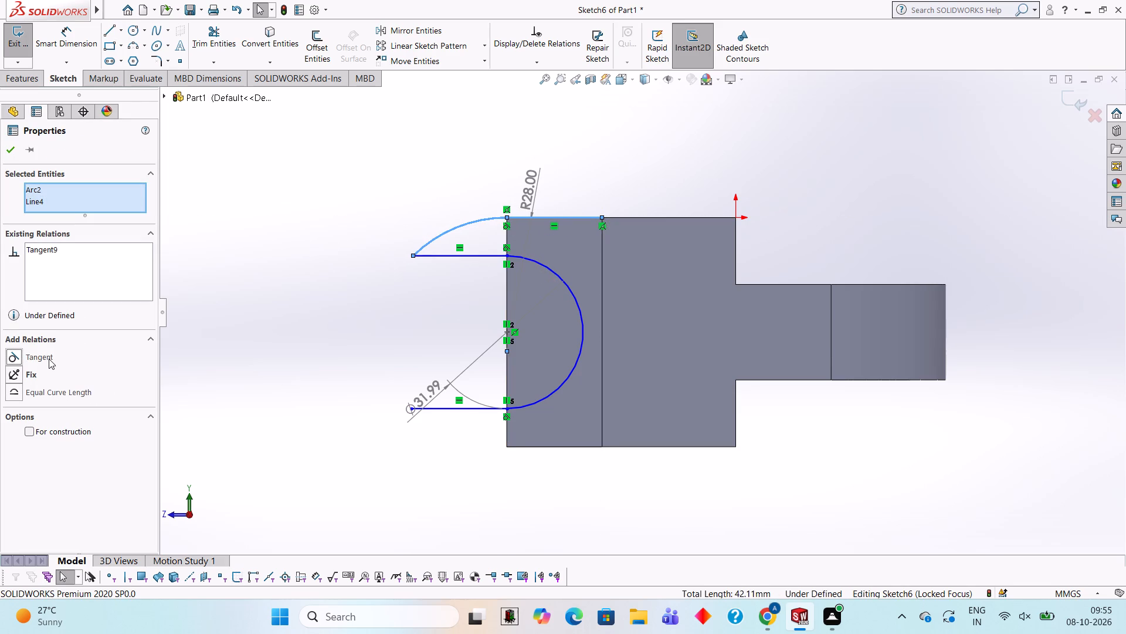
{"action": "left_click", "coordinate": [49, 359], "text": "ctrl"}
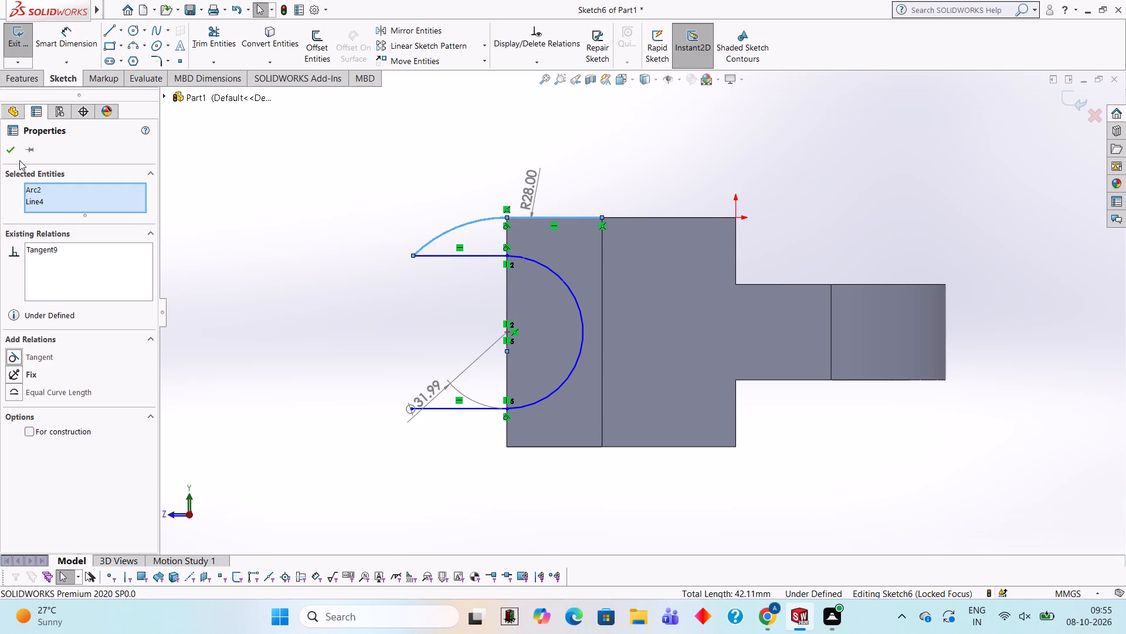
{"action": "left_click", "coordinate": [17, 152]}
{"action": "key", "text": "Escape"}
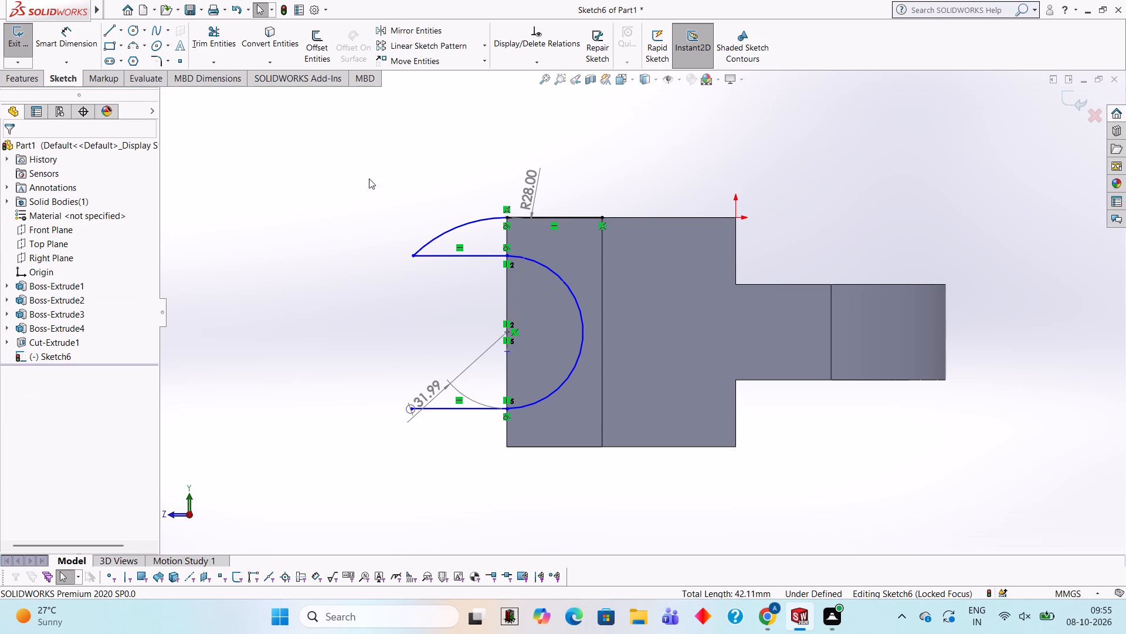
Trim away the line along the boss's top edge.
{"action": "left_click", "coordinate": [204, 48]}
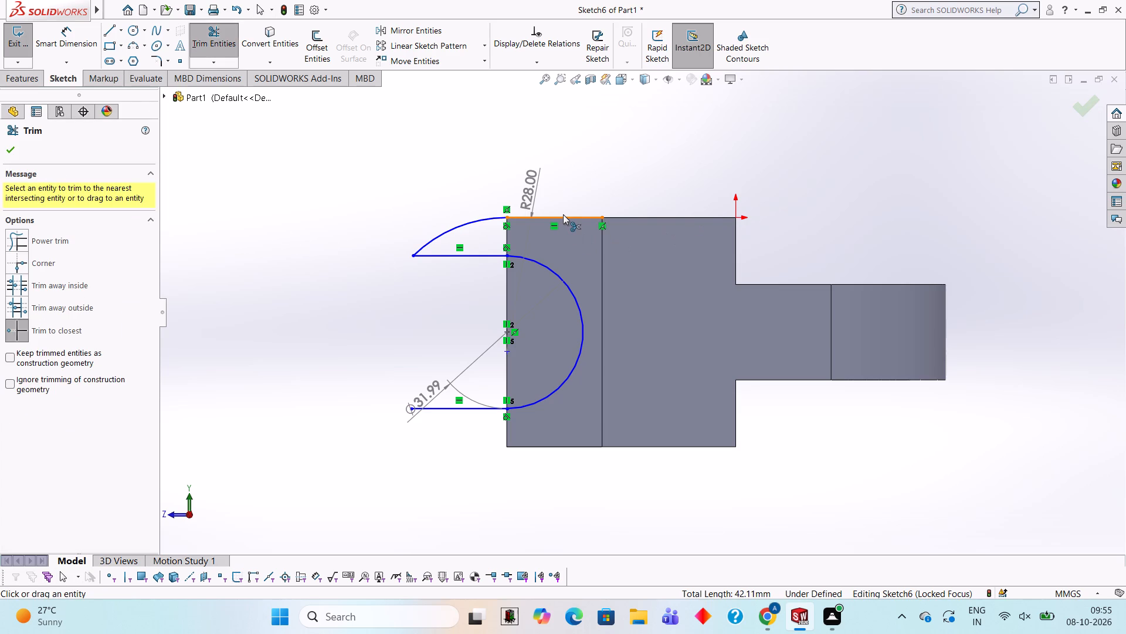
{"action": "left_click", "coordinate": [564, 214]}
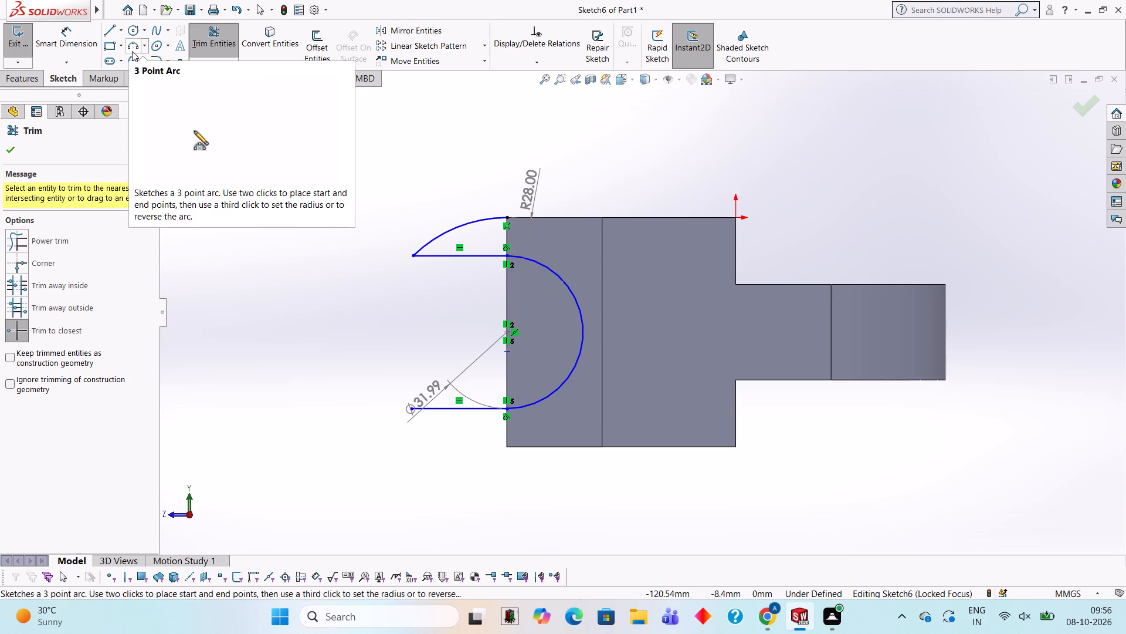
Sketch a horizontal line along the boss's bottom edge, from its lower outer corner to the step with the main block.
{"action": "left_click", "coordinate": [132, 51]}
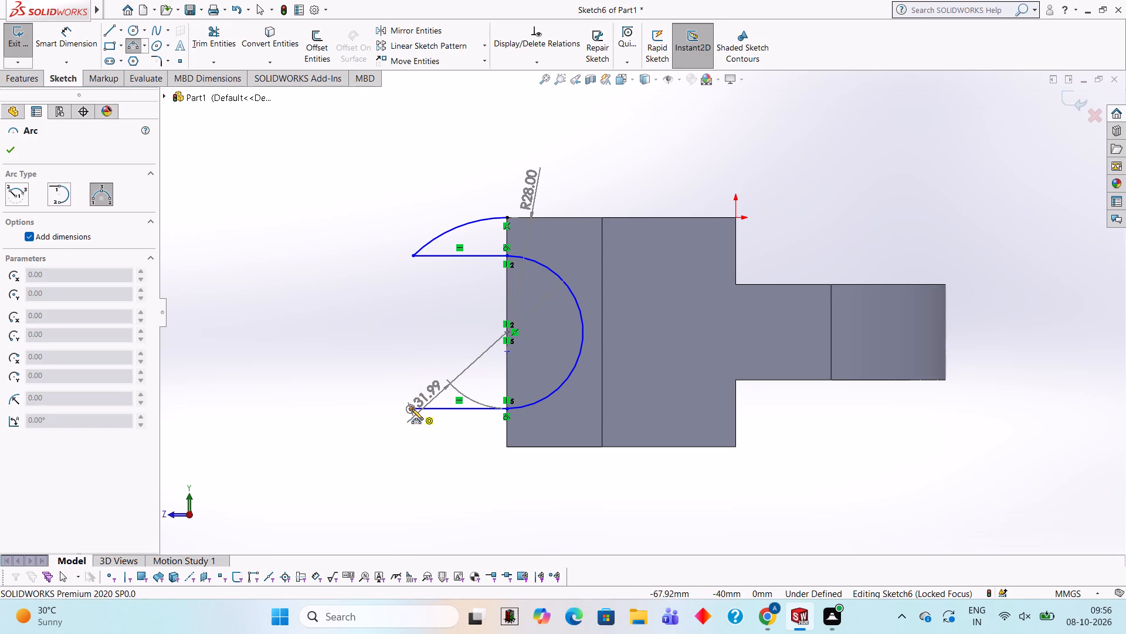
{"action": "left_click", "coordinate": [108, 33]}
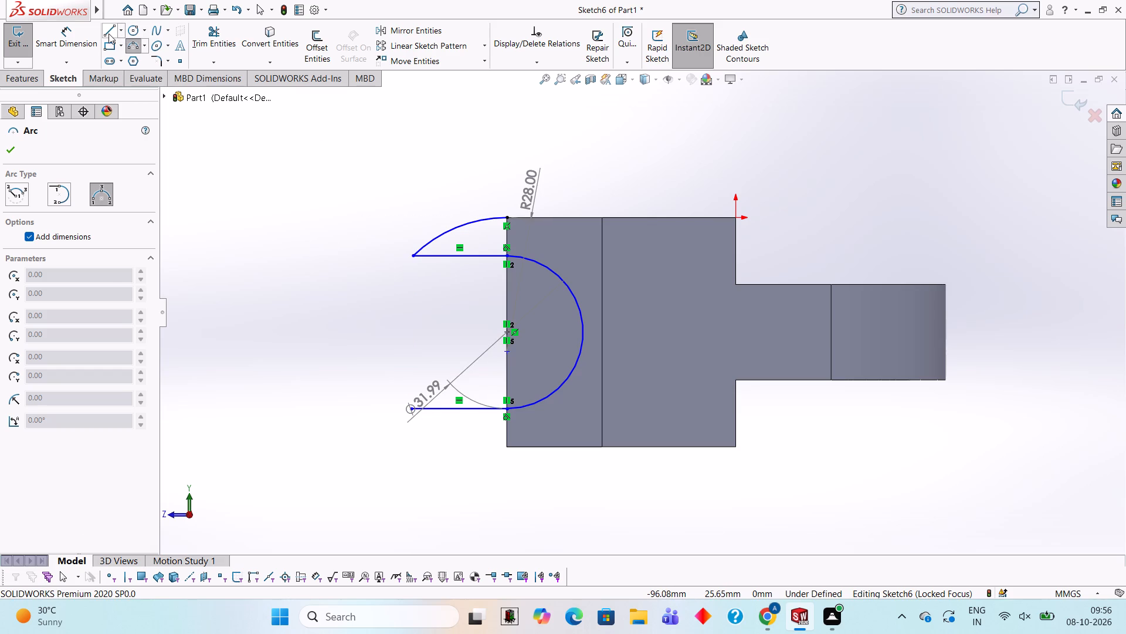
{"action": "left_click", "coordinate": [505, 447]}
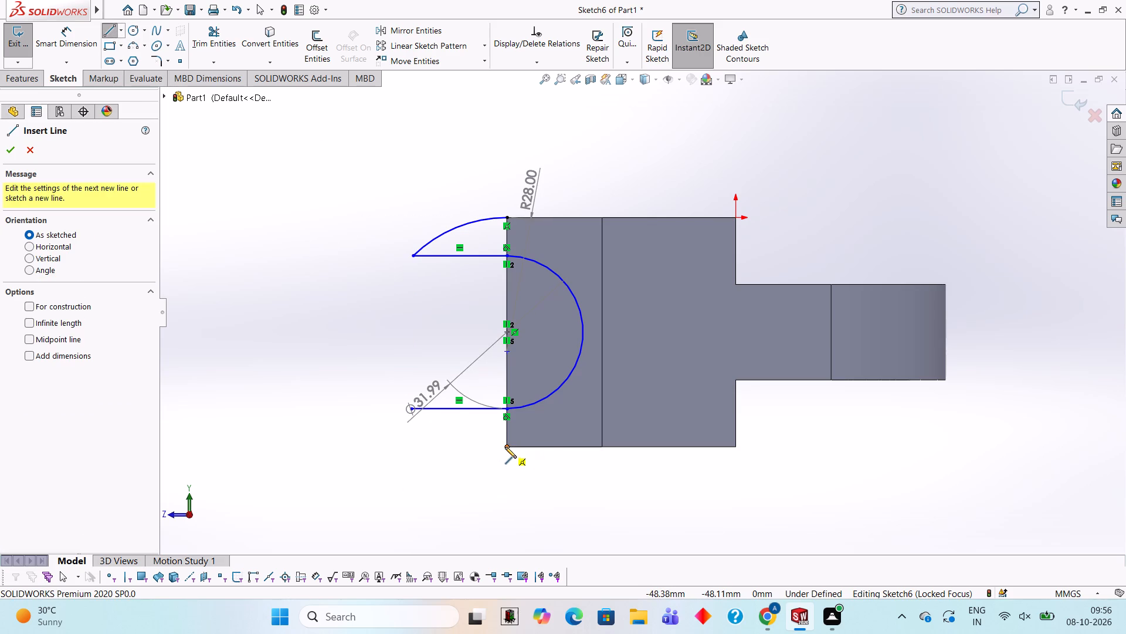
{"action": "left_click", "coordinate": [602, 447]}
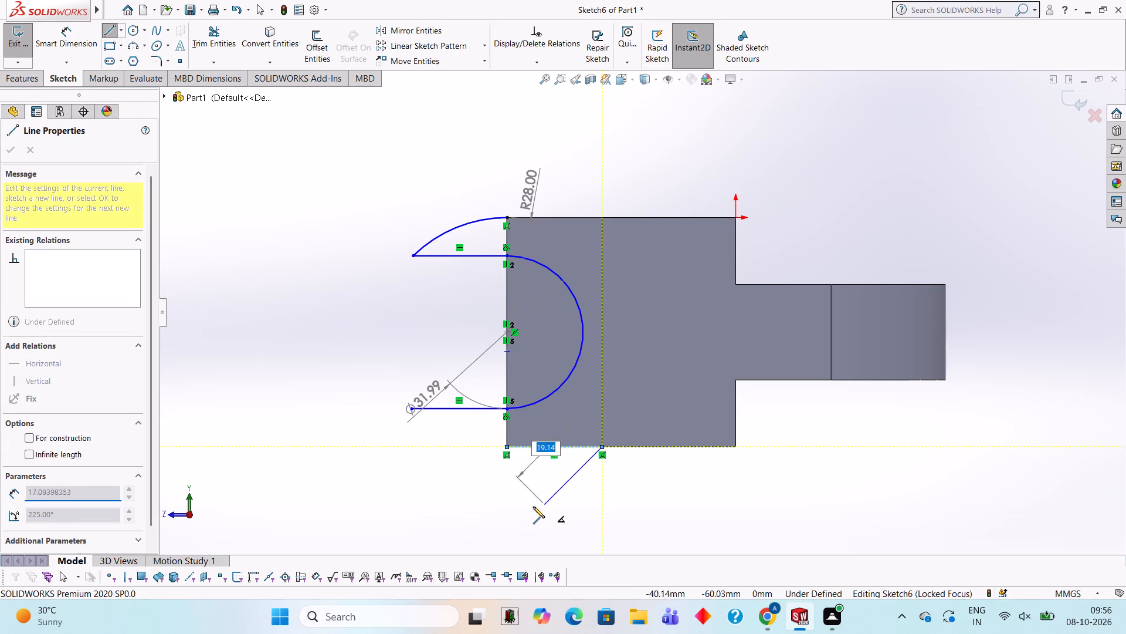
{"action": "key", "text": "Escape"}
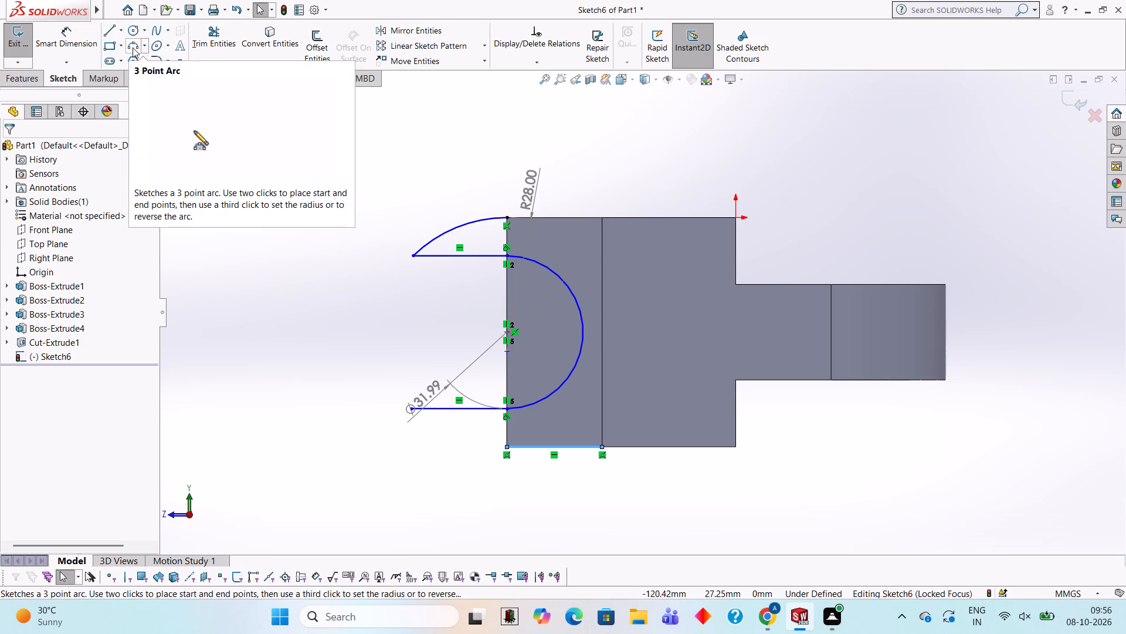
Sketch a 28 mm radius three-point arc from the lower horizontal line's outer end to the boss's lower outer corner.
{"action": "left_click", "coordinate": [133, 48]}
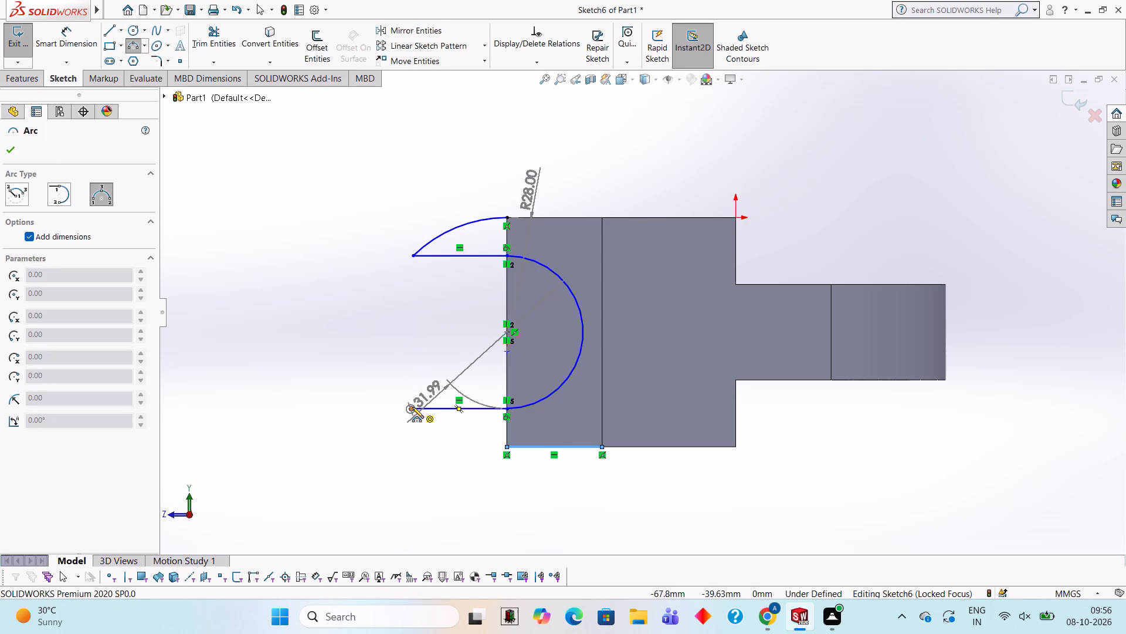
{"action": "left_click", "coordinate": [409, 407]}
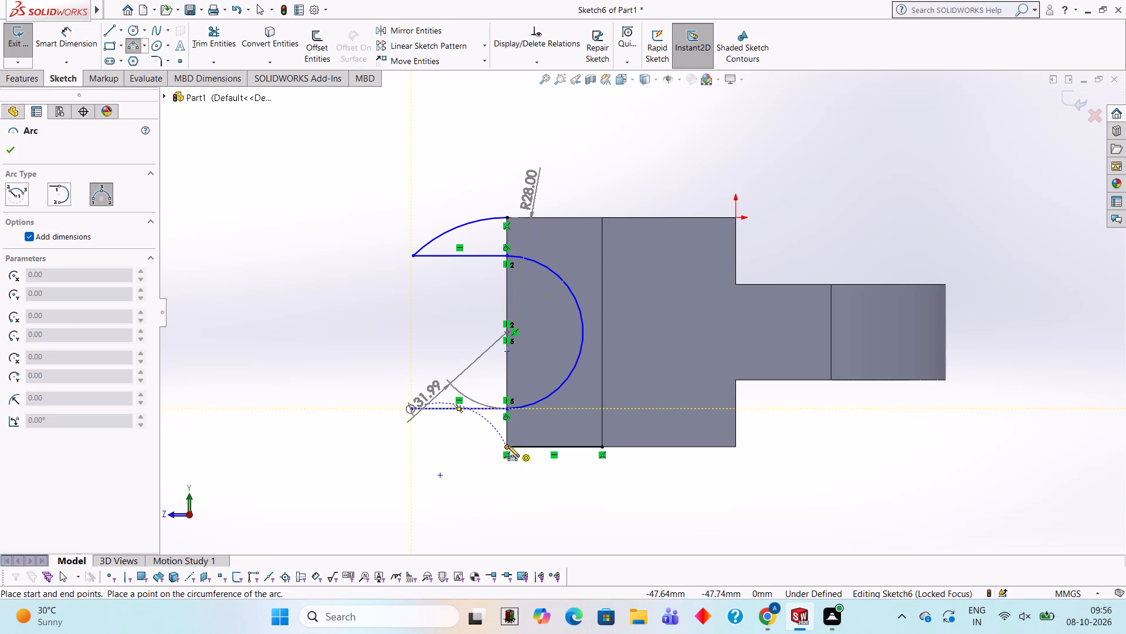
{"action": "left_click", "coordinate": [504, 446]}
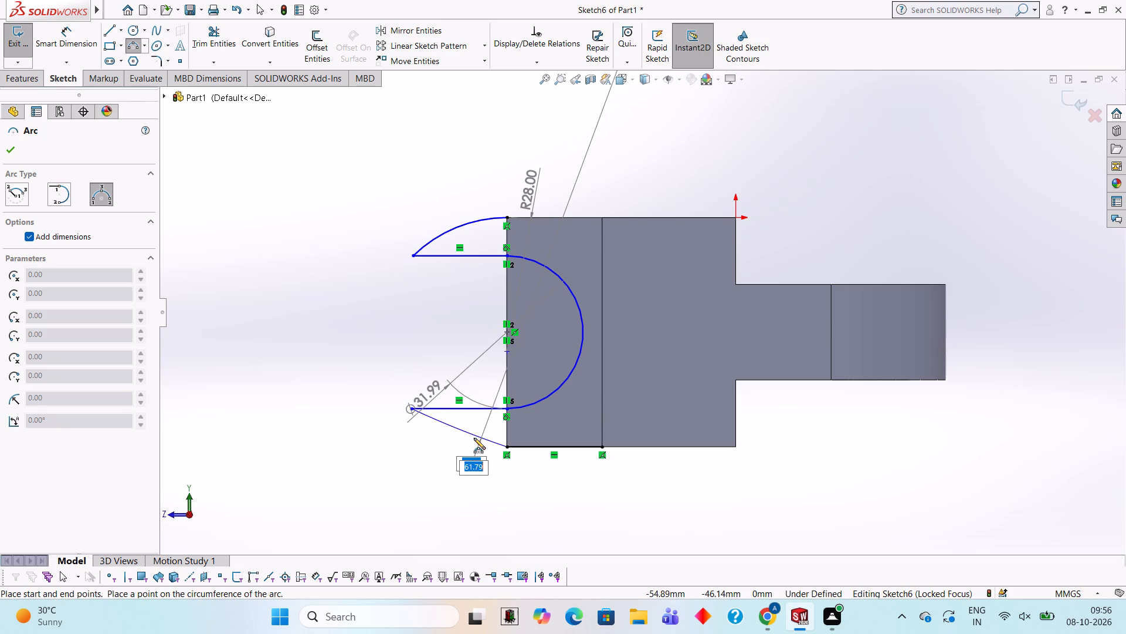
{"action": "type", "text": "28"}
{"action": "key", "text": "Return"}
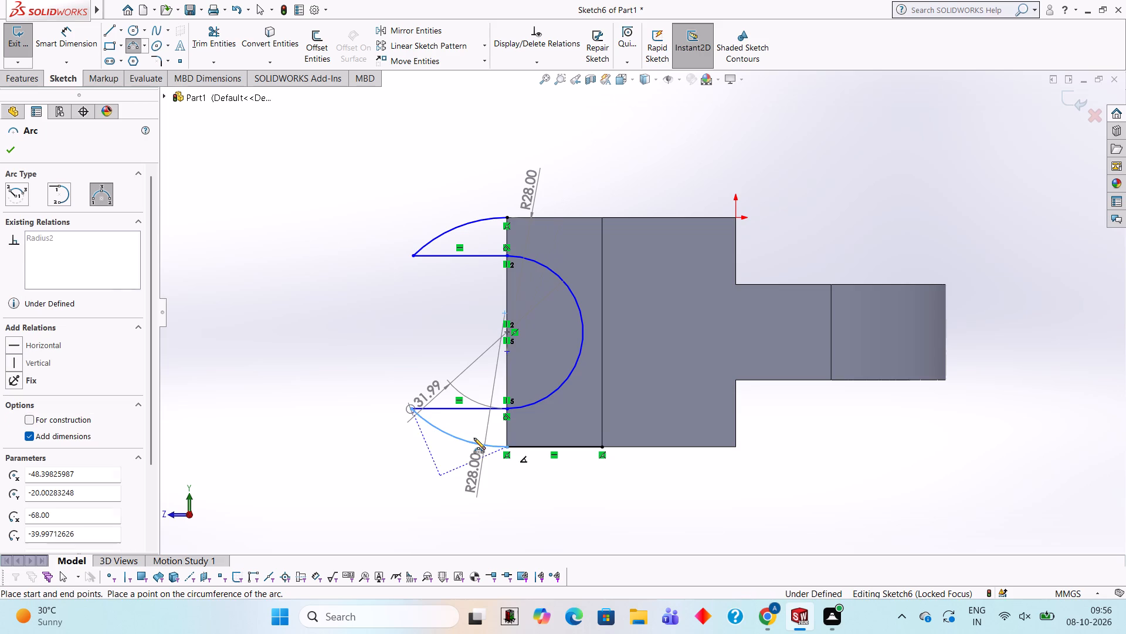
{"action": "key", "text": "Escape"}
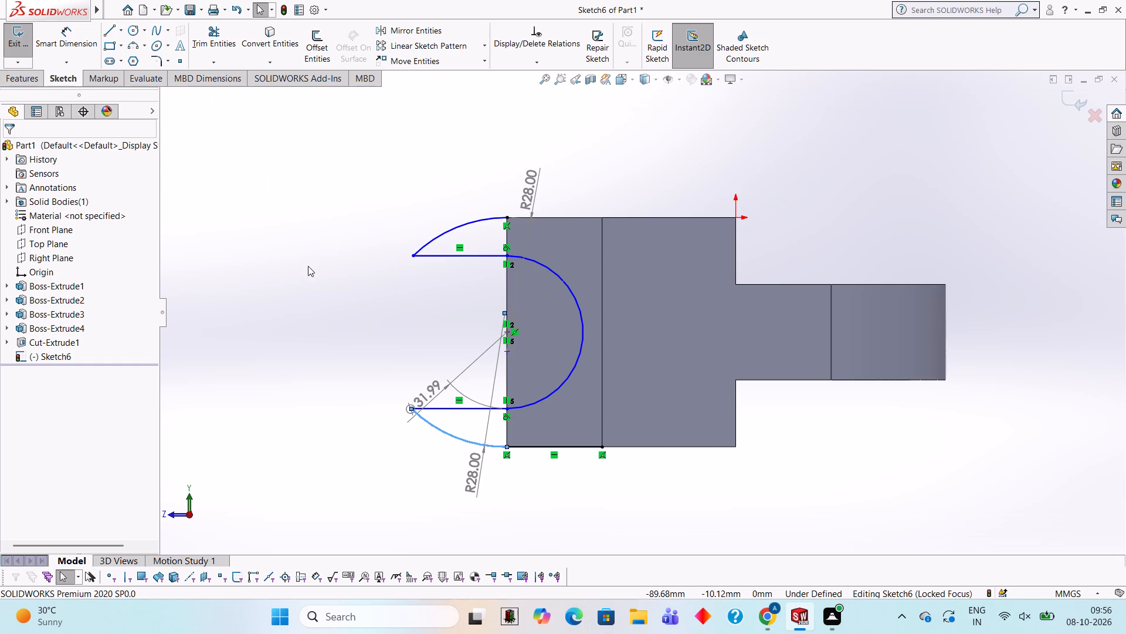
Close the profile with a vertical line along the boss's outer edge, joining the inner ends of the two R28 arcs.
{"action": "left_click", "coordinate": [106, 34]}
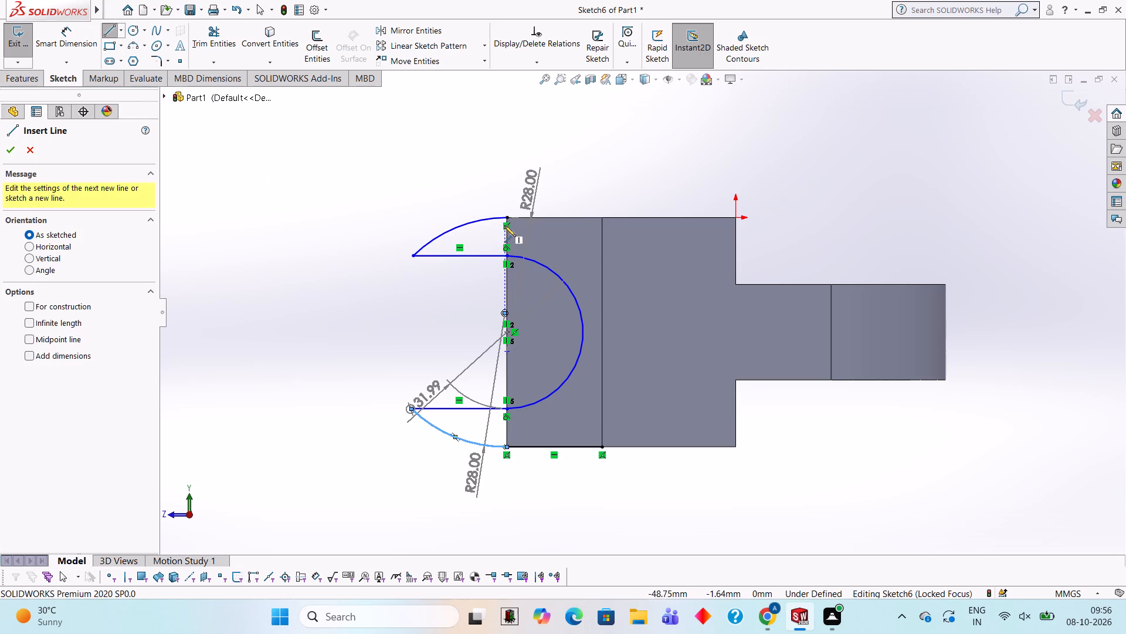
{"action": "left_click", "coordinate": [506, 218]}
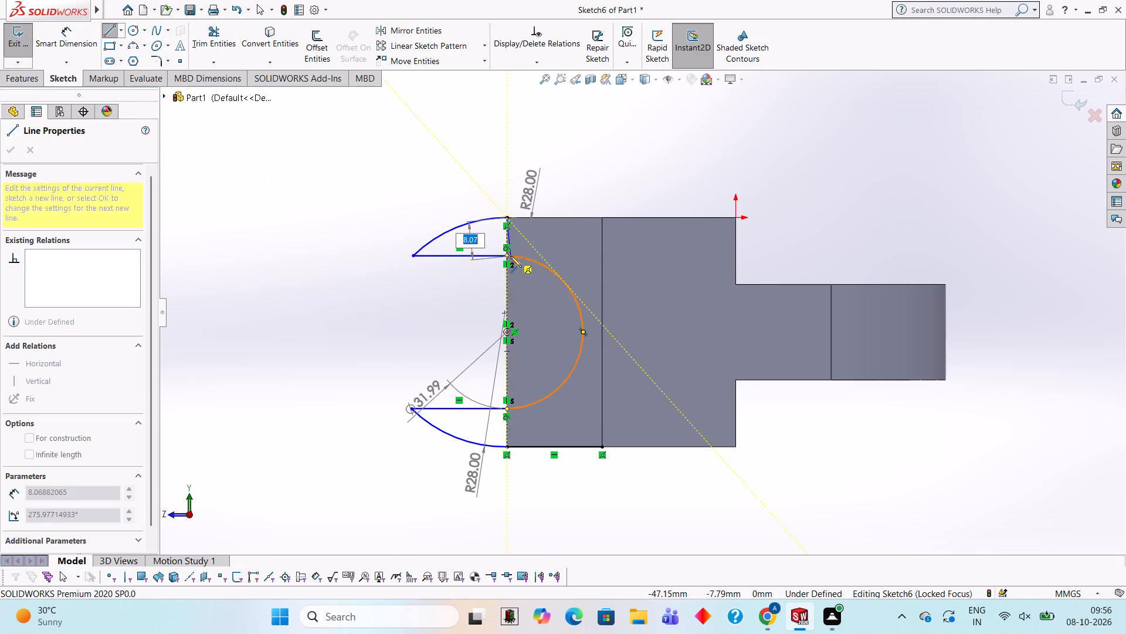
{"action": "left_click", "coordinate": [506, 444]}
{"action": "key", "text": "Escape"}
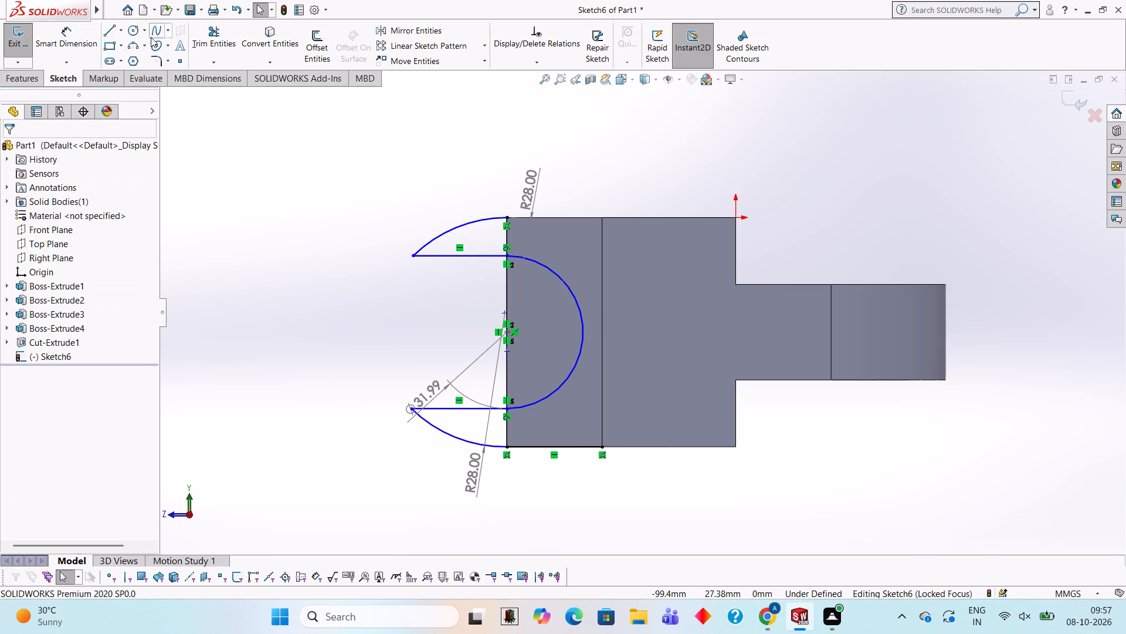
Extrude the upper and lower arc-shaped regions 20 mm blind in the reversed direction, across the boss's width, merging the result.
{"action": "left_click", "coordinate": [36, 79]}
{"action": "left_click", "coordinate": [32, 47]}
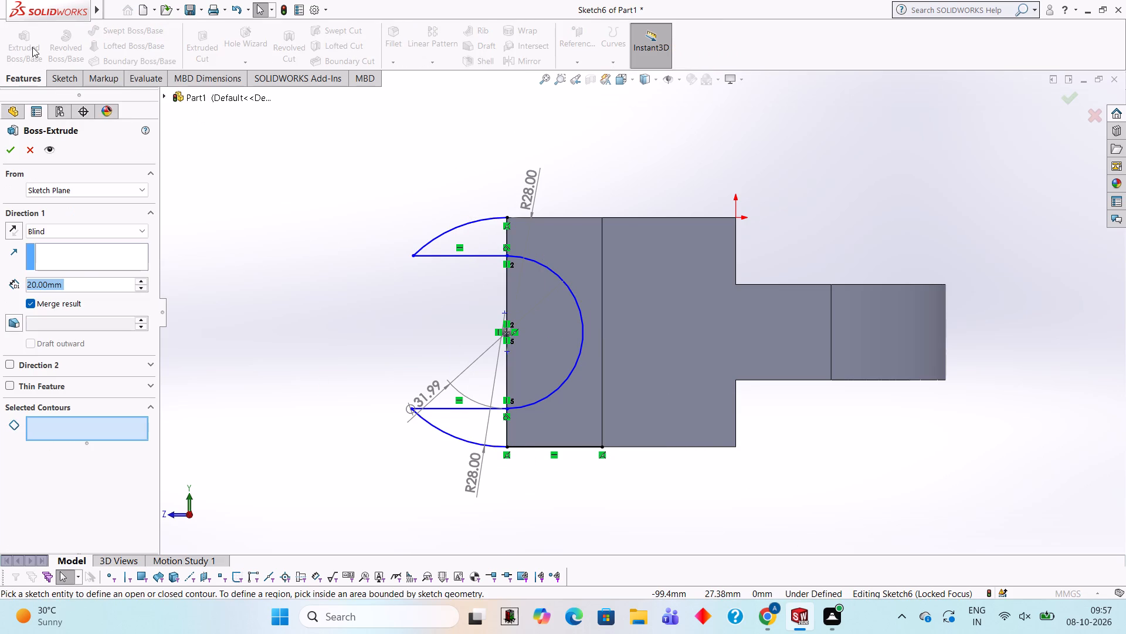
{"action": "left_click", "coordinate": [464, 232]}
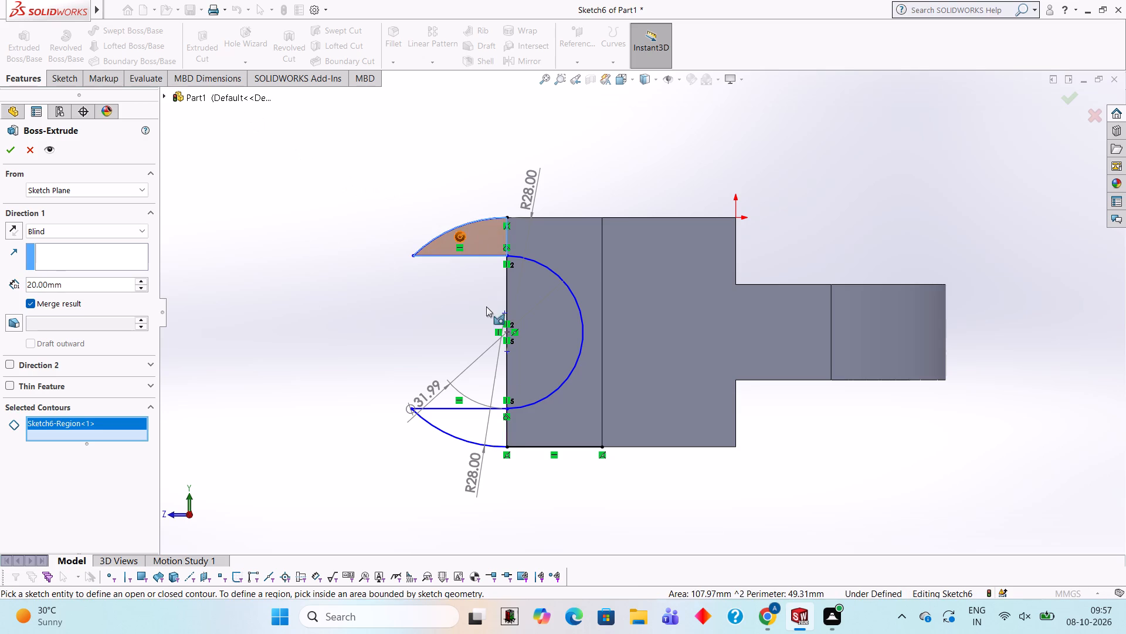
{"action": "left_click", "coordinate": [483, 425]}
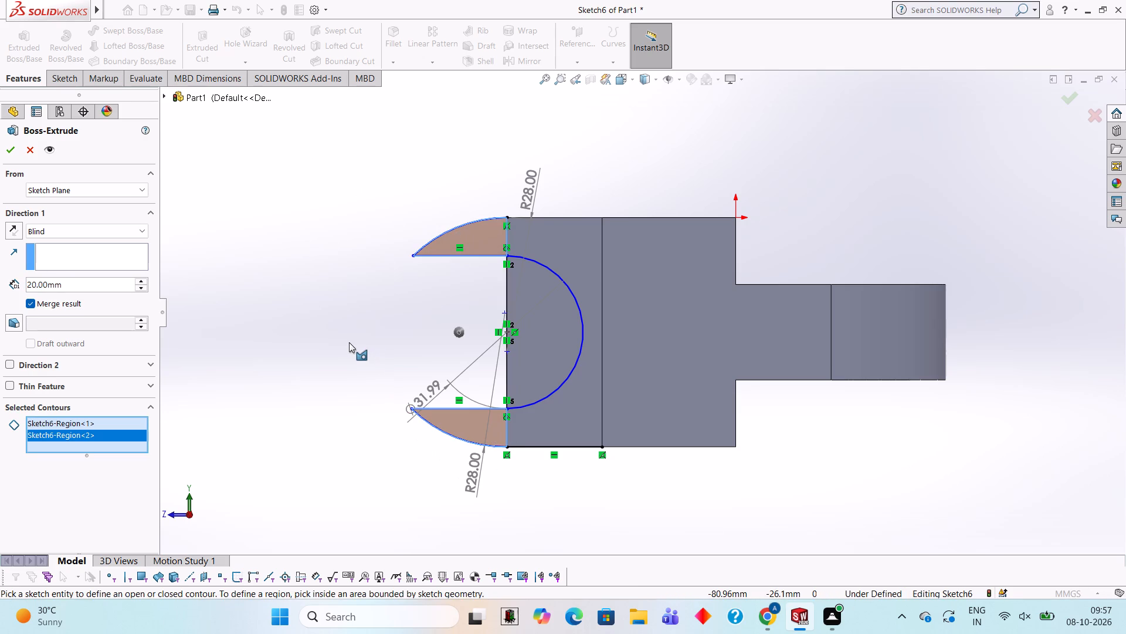
{"action": "middle_click_drag", "start_coordinate": [333, 342], "coordinate": [453, 359]}
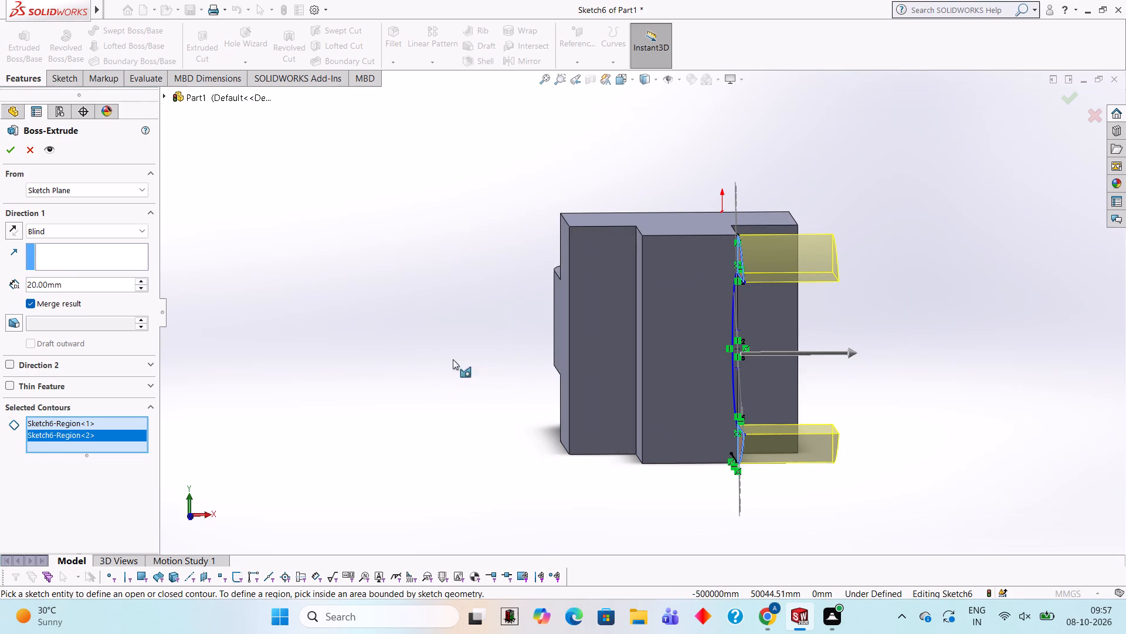
{"action": "left_click", "coordinate": [20, 235]}
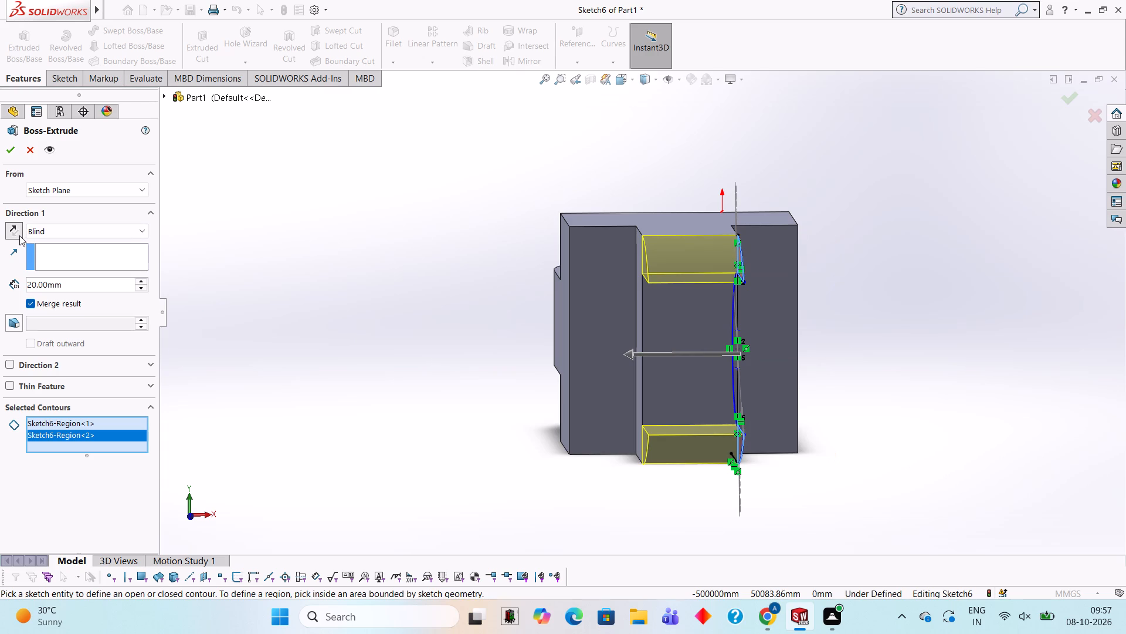
{"action": "left_click", "coordinate": [8, 153]}
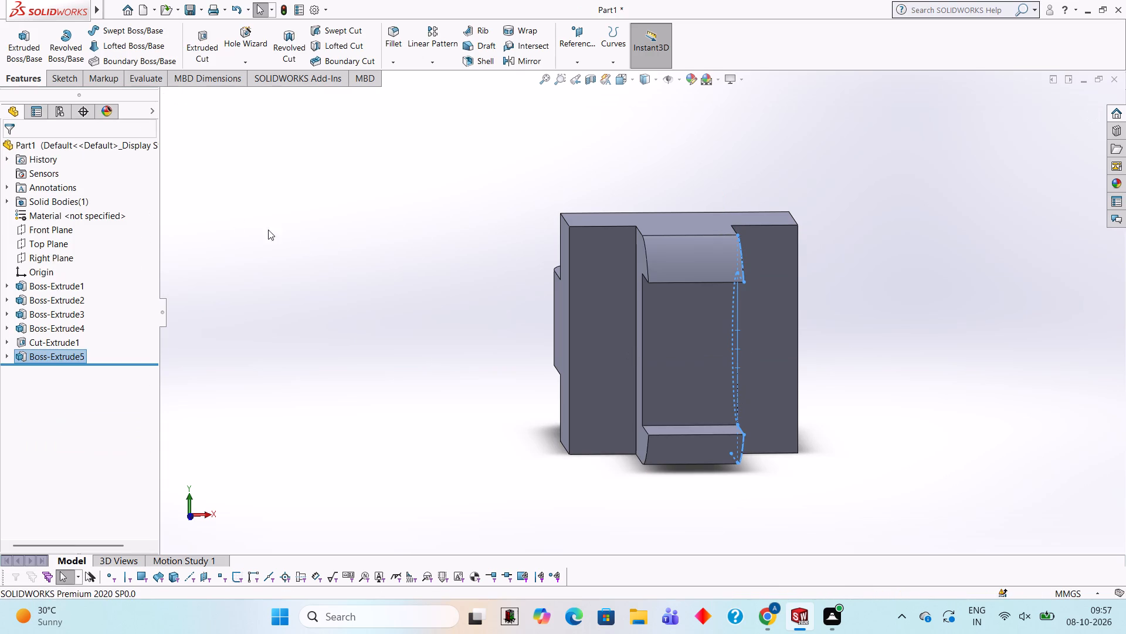
{"action": "left_click", "coordinate": [325, 250]}
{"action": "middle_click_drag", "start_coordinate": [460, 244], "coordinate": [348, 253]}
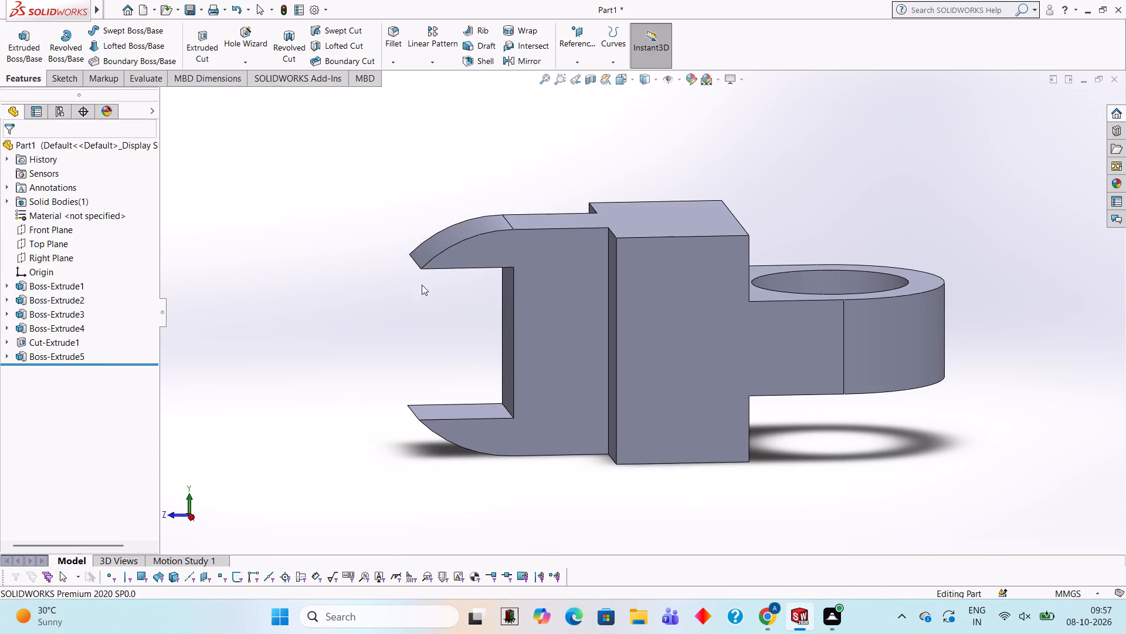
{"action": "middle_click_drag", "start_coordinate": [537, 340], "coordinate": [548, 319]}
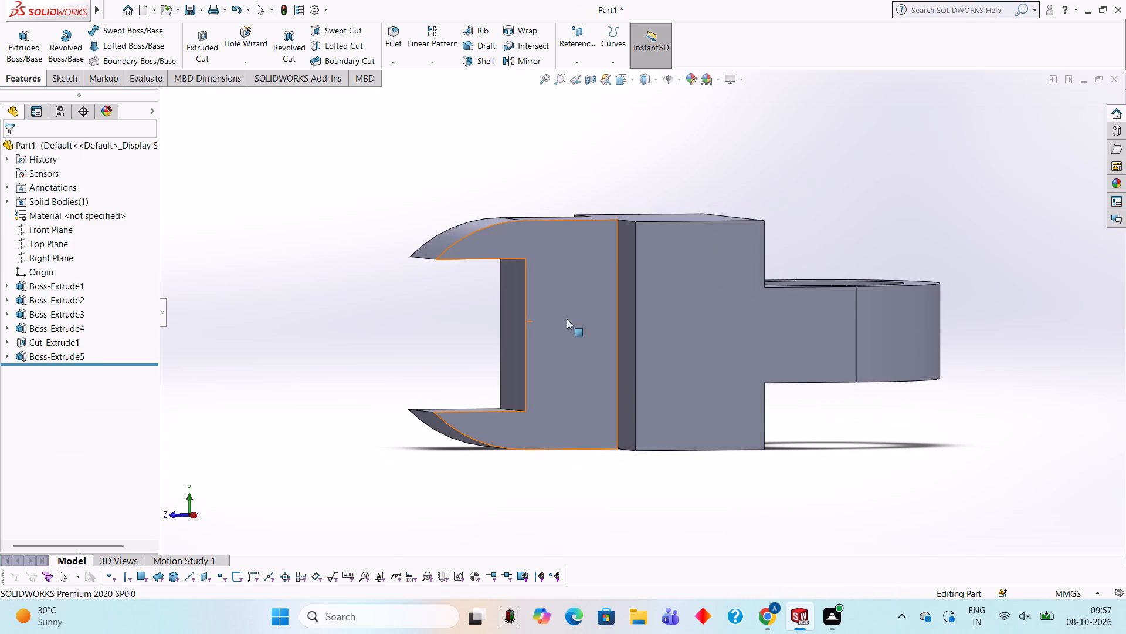
On the forked boss's side face, sketch a 32 mm diameter circle centred on the midpoint of the fork opening's inner vertical edge.
{"action": "middle_click_drag", "start_coordinate": [691, 309], "coordinate": [667, 312]}
{"action": "left_click", "coordinate": [540, 322]}
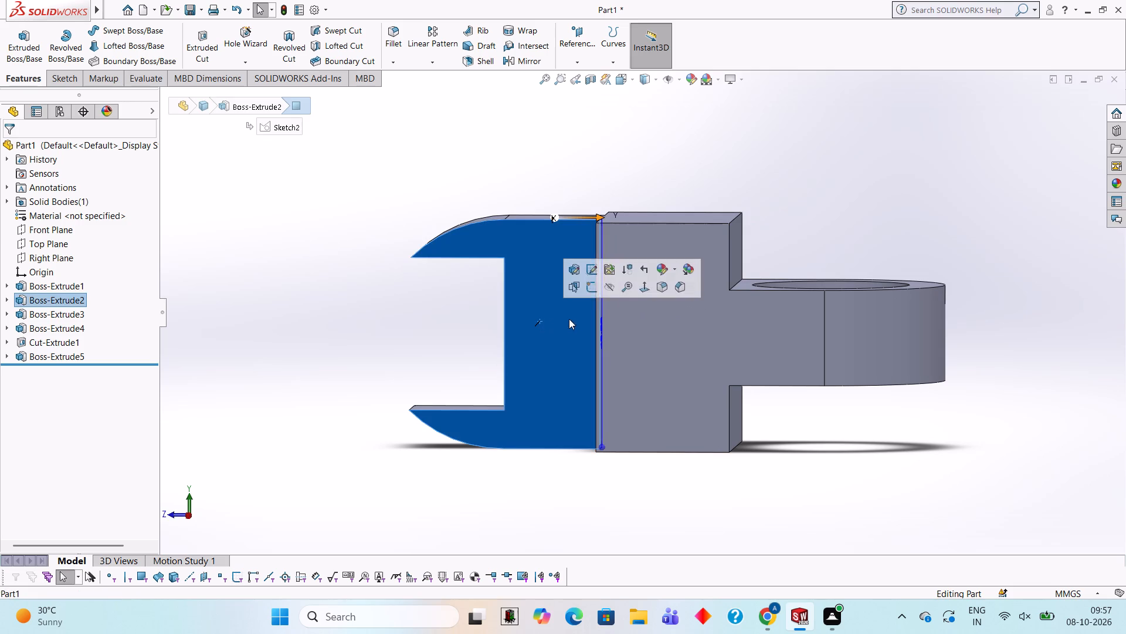
{"action": "left_click", "coordinate": [589, 281]}
{"action": "key", "text": "ctrl+8"}
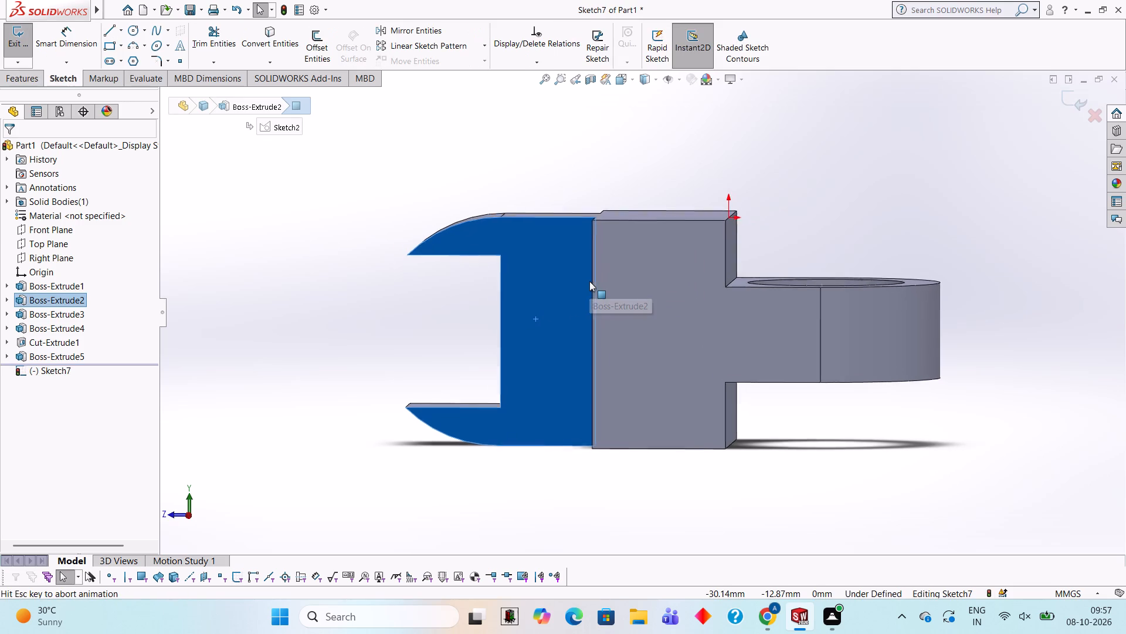
{"action": "left_click", "coordinate": [137, 36]}
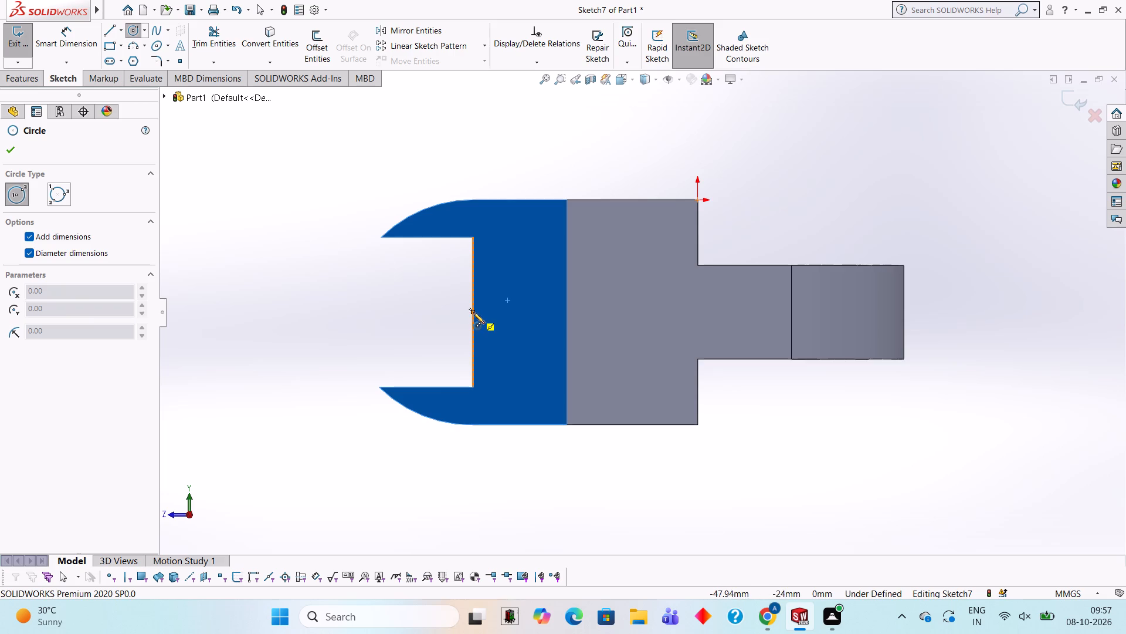
{"action": "left_click", "coordinate": [473, 312]}
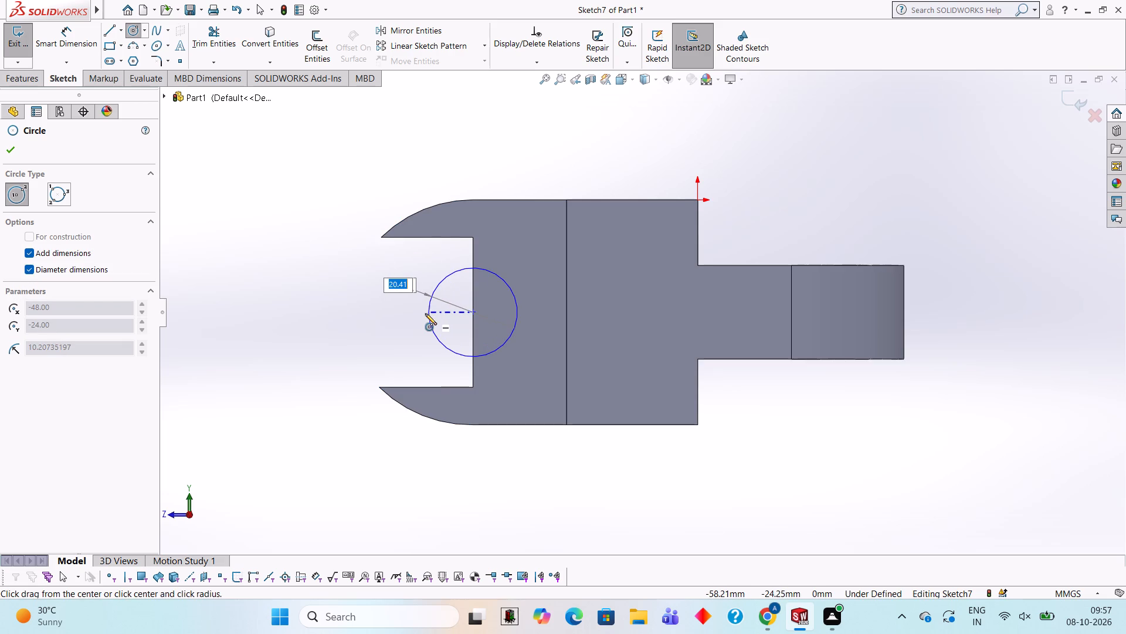
{"action": "type", "text": "32"}
{"action": "key", "text": "Return"}
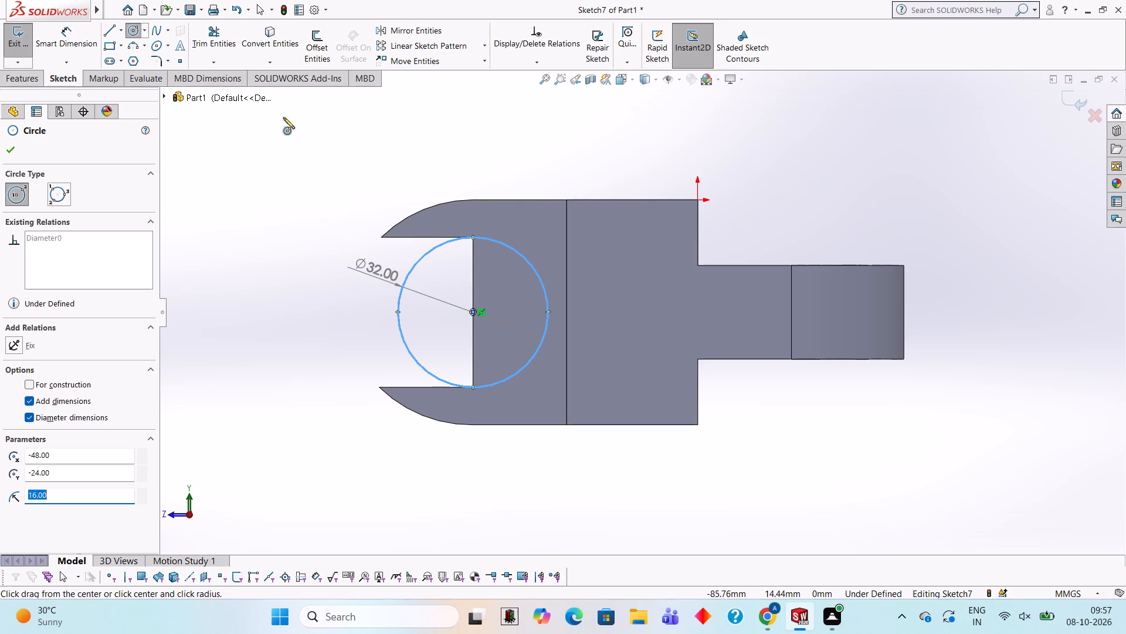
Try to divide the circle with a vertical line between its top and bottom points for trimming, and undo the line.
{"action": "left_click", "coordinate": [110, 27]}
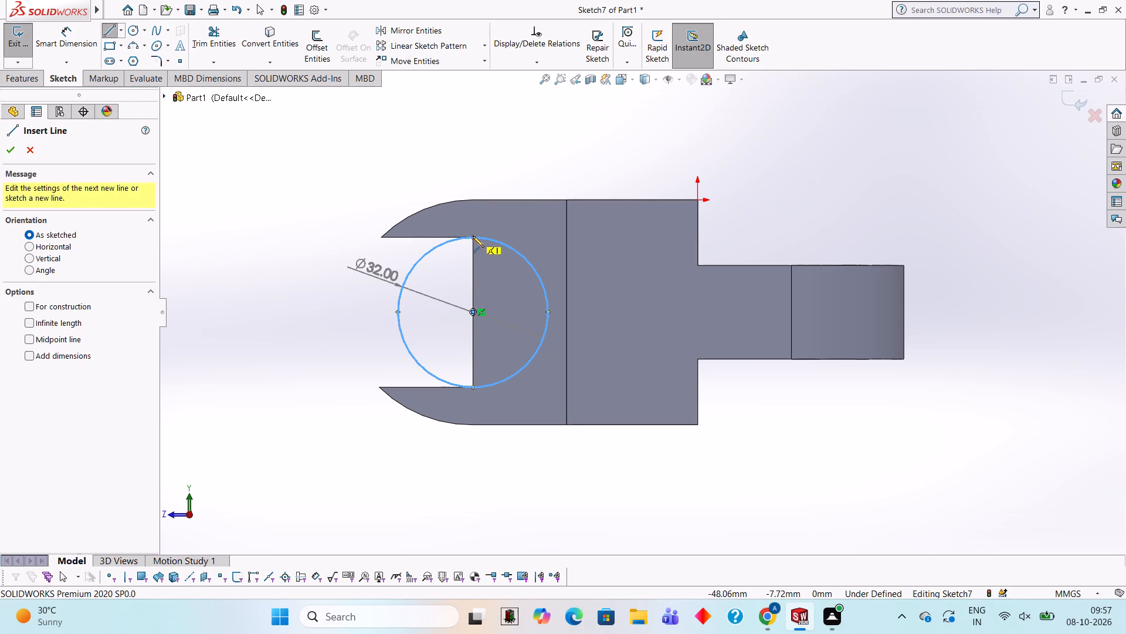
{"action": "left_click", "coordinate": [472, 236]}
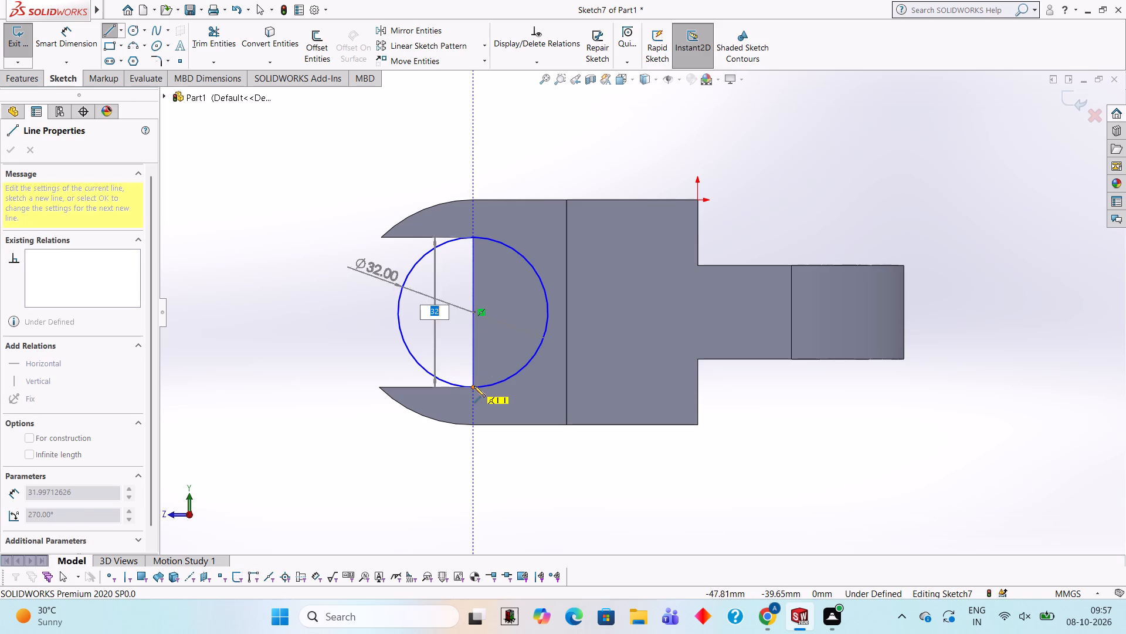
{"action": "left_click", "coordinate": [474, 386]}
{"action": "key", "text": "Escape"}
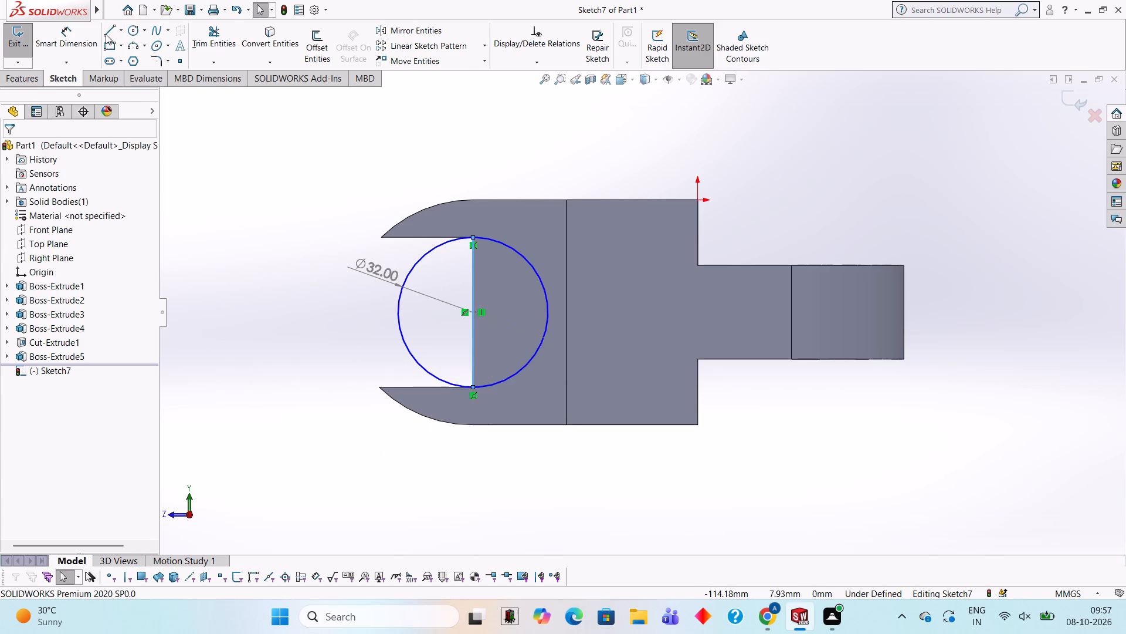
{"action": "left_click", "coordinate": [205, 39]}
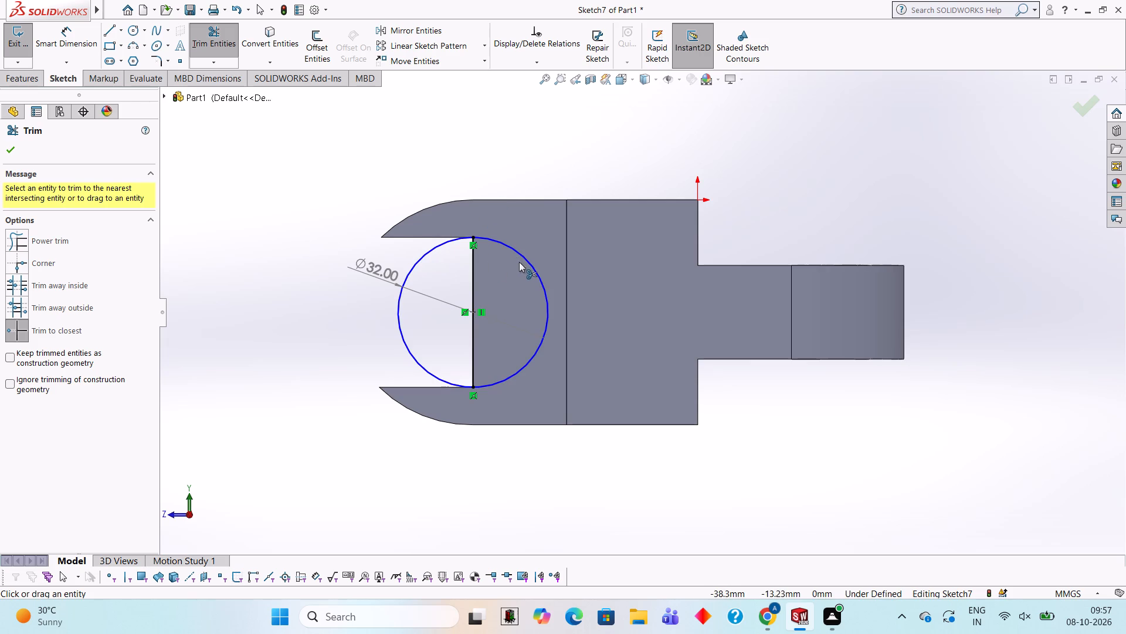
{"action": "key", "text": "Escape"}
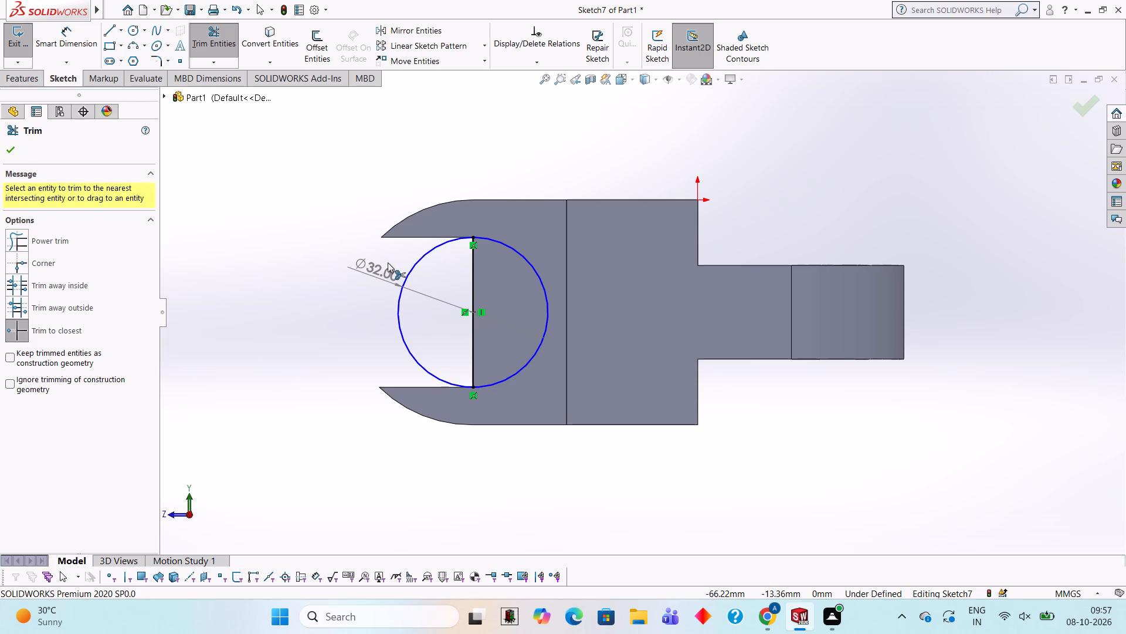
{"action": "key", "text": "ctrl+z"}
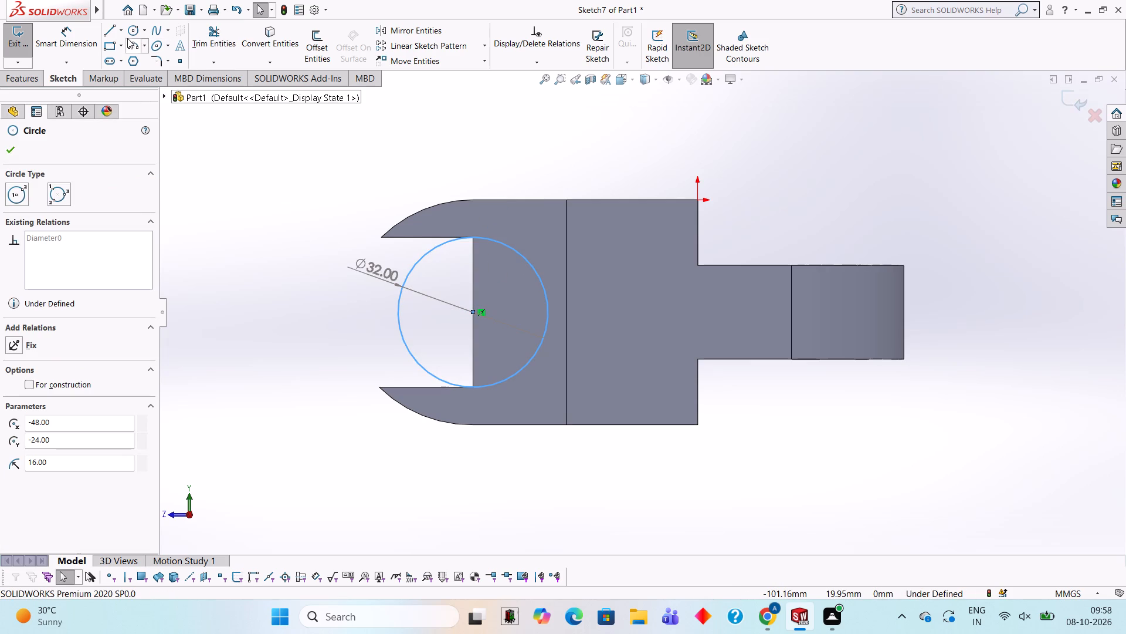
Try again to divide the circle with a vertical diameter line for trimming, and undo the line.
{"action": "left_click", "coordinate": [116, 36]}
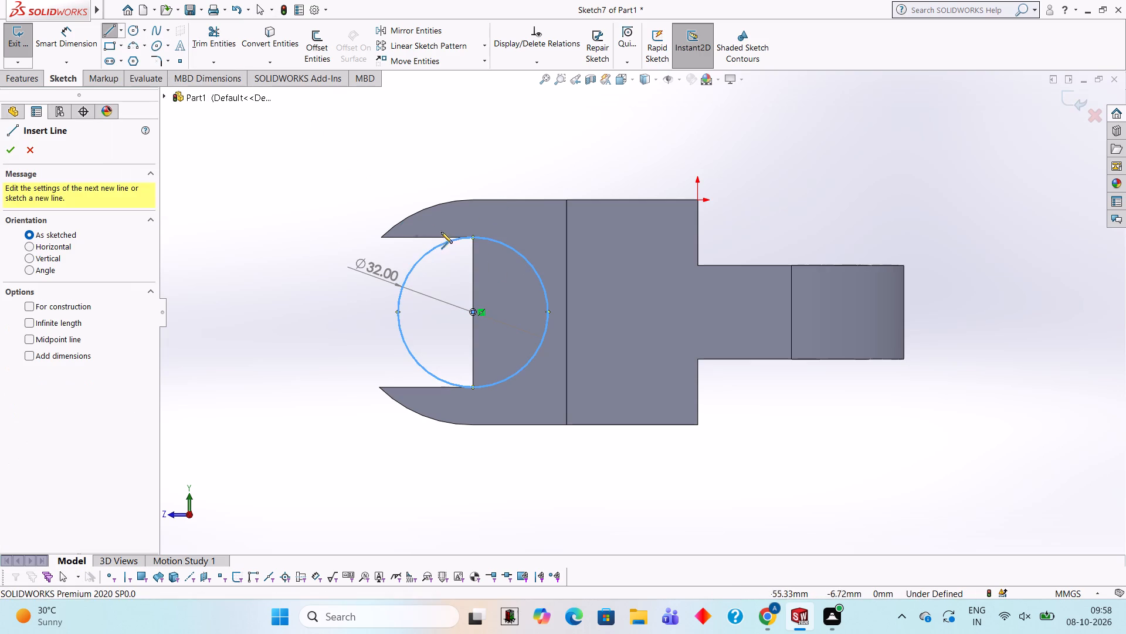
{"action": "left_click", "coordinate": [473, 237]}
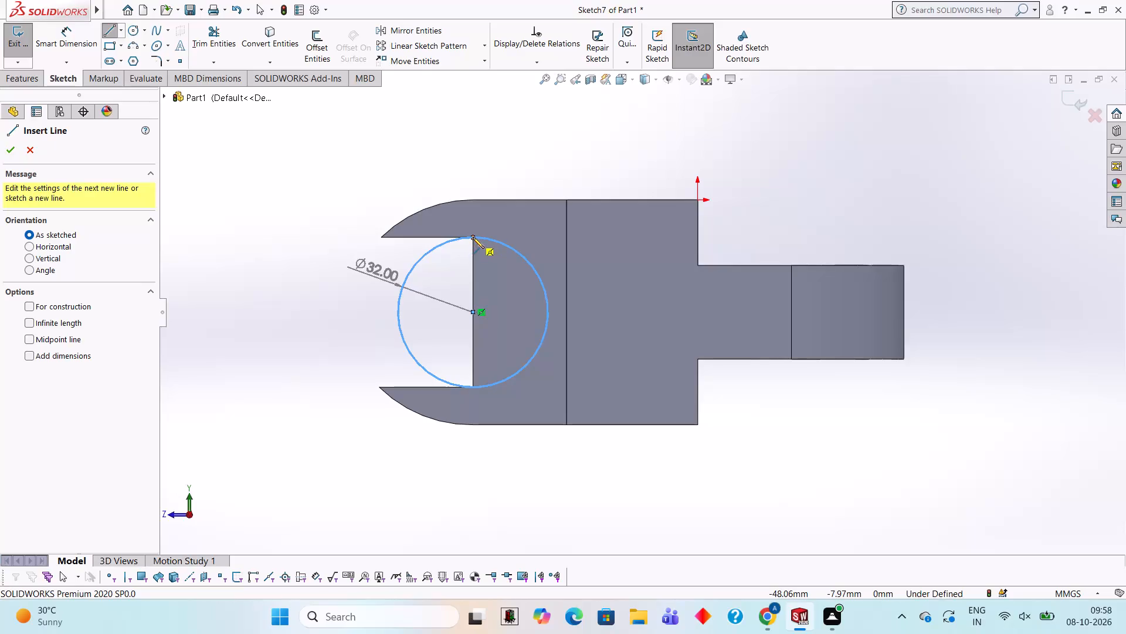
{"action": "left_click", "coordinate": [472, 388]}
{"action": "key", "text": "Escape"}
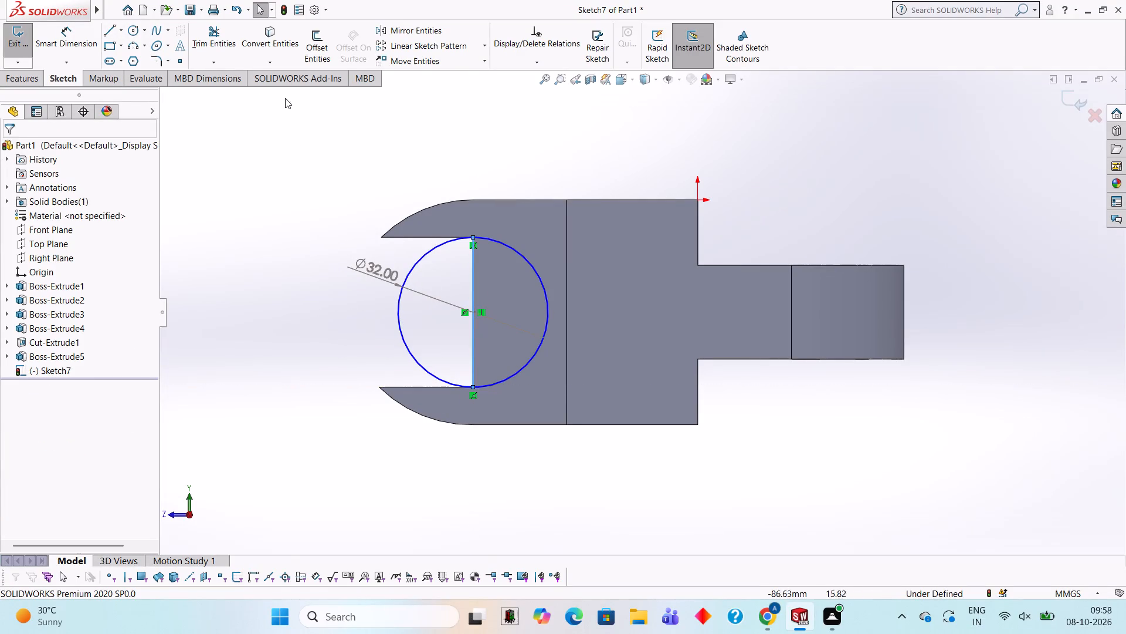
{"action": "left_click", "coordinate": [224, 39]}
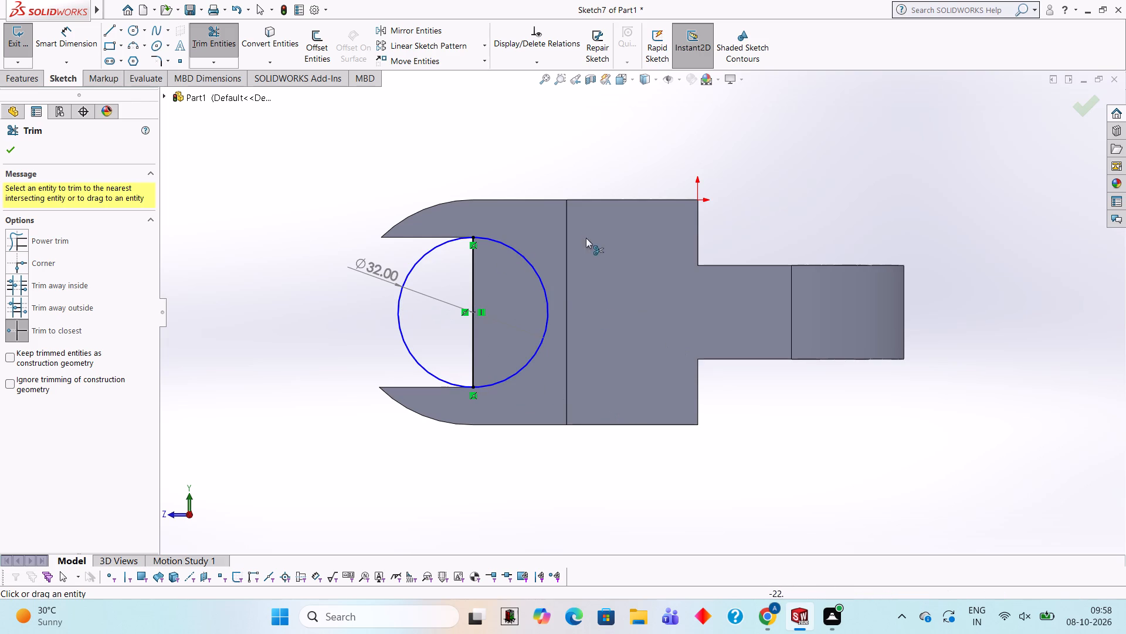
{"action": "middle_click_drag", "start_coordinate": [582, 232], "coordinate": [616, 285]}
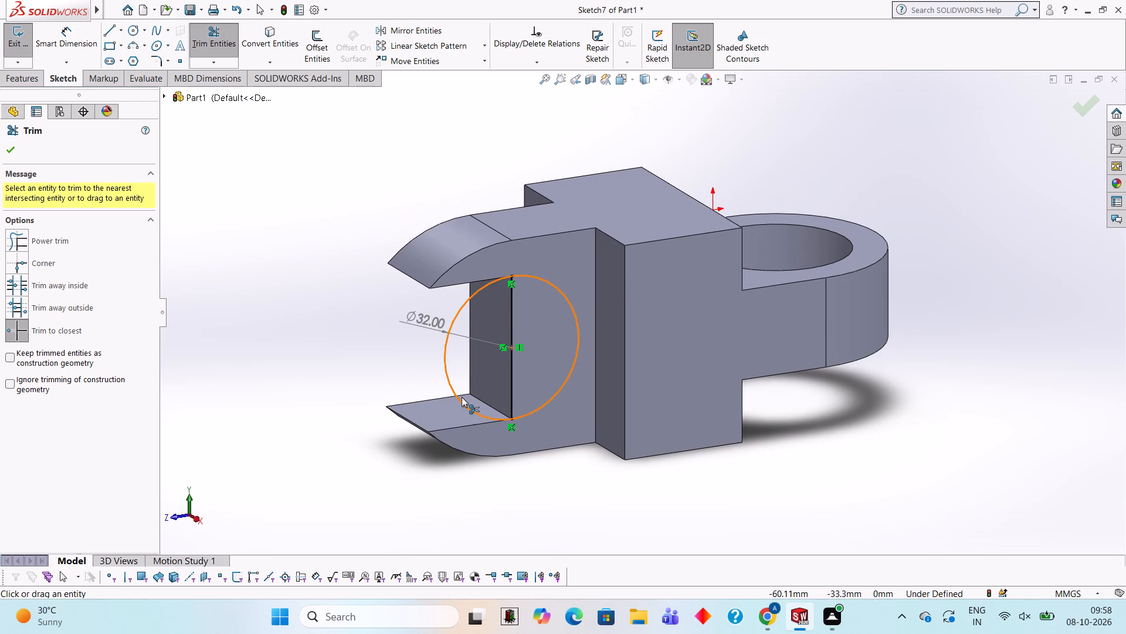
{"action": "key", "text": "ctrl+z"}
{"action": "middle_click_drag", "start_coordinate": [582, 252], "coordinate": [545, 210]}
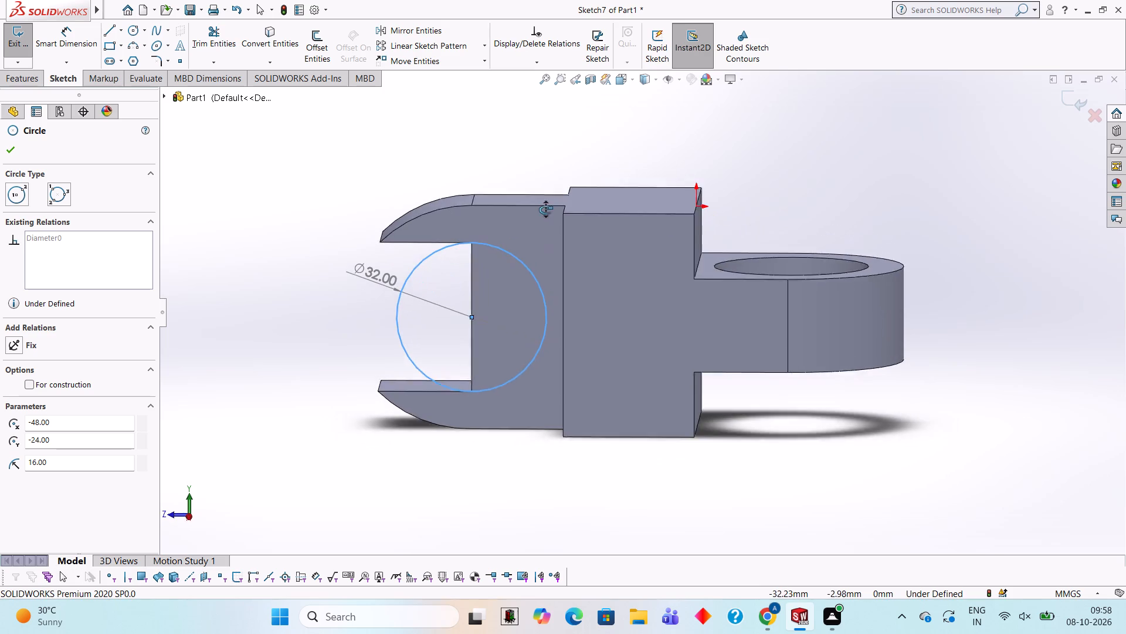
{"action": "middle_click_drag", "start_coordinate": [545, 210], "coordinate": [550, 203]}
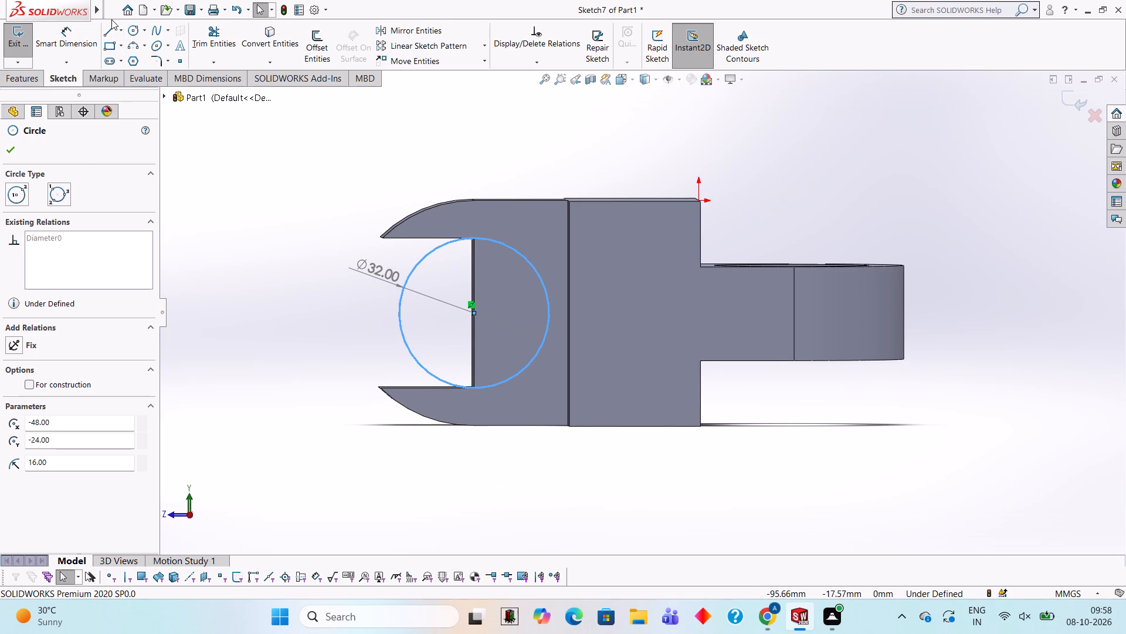
Sketch a vertical line about 8 mm up from the circle's top point, continuing with one down through the centre past the boss's lower edge.
{"action": "left_click", "coordinate": [112, 23]}
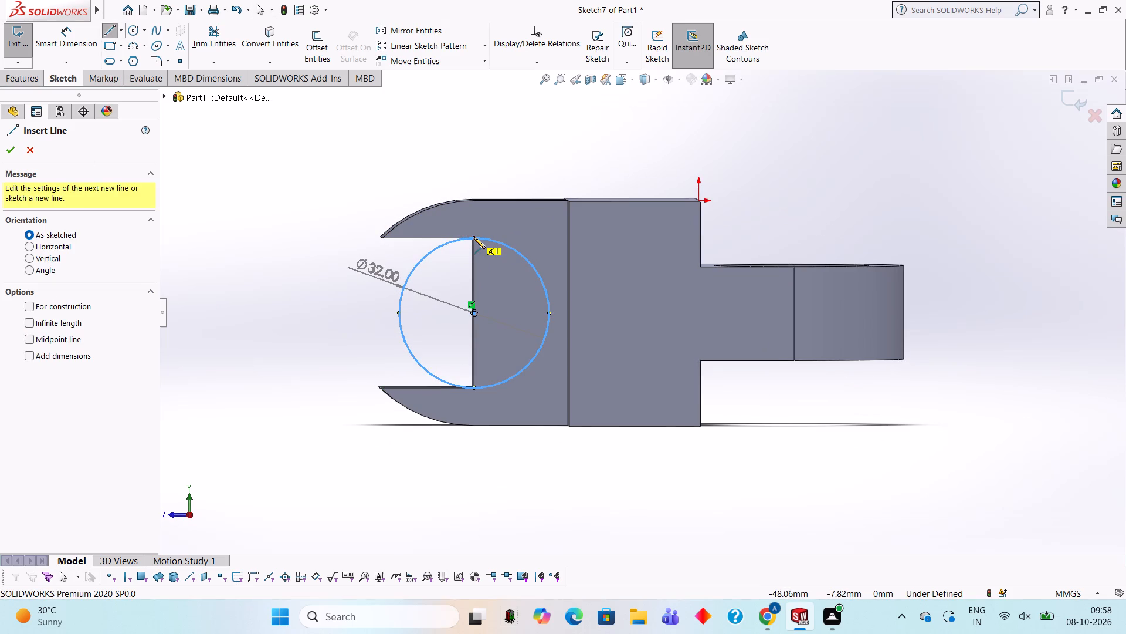
{"action": "left_click", "coordinate": [474, 237]}
{"action": "left_click", "coordinate": [473, 203]}
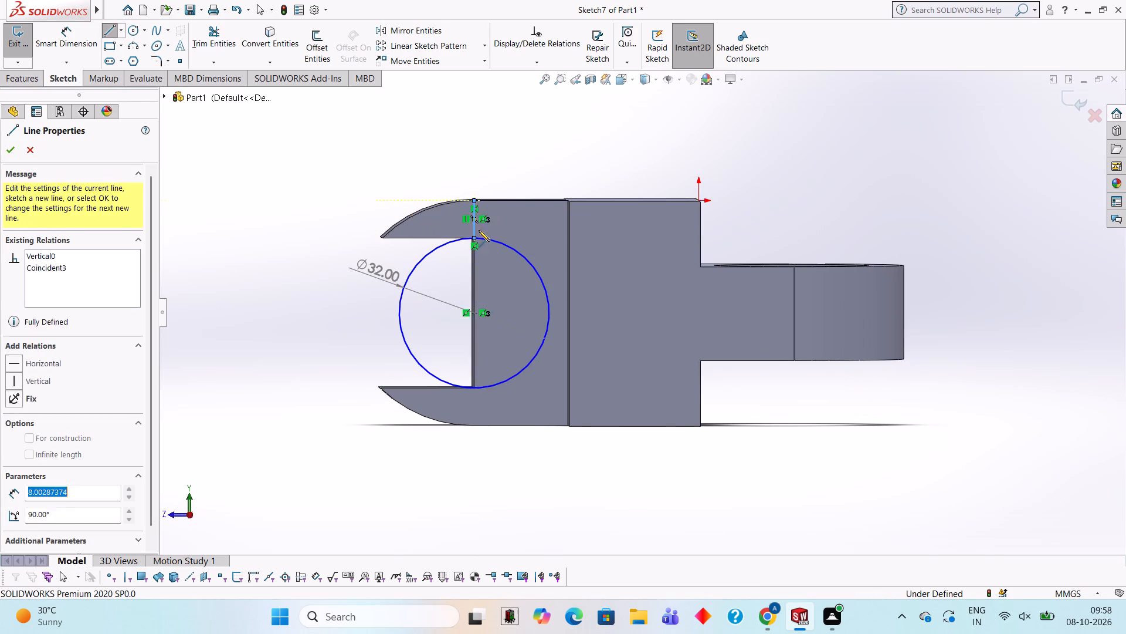
{"action": "left_click", "coordinate": [474, 432]}
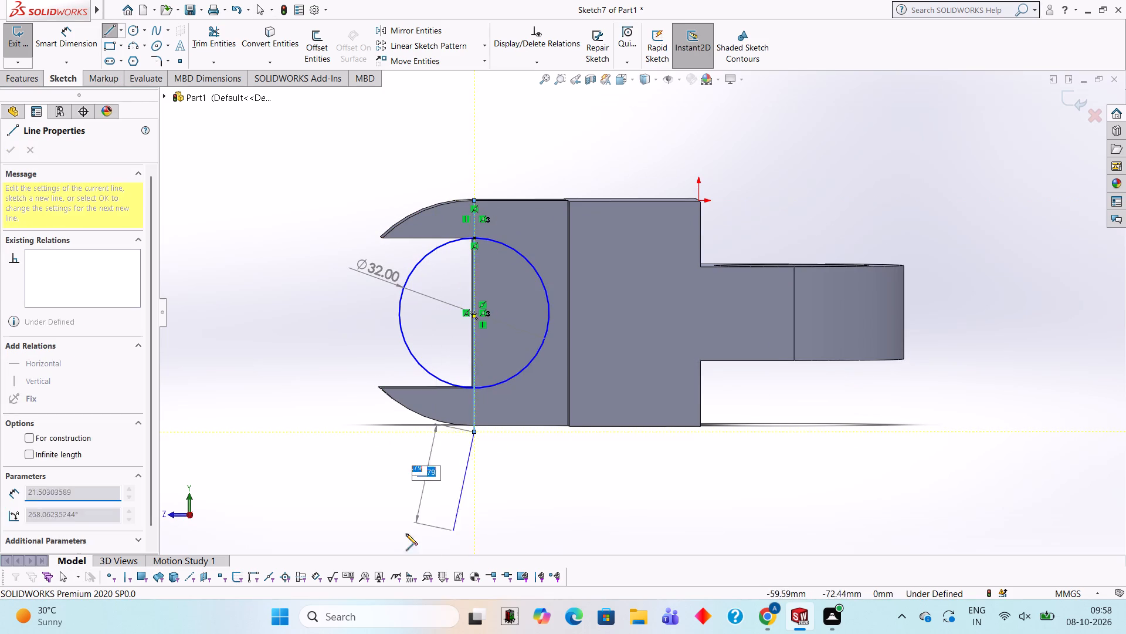
{"action": "key", "text": "Escape"}
Trim the circle's half inside the fork opening and the vertical line segments, leaving the semicircle on the boss face.
{"action": "left_click", "coordinate": [226, 43]}
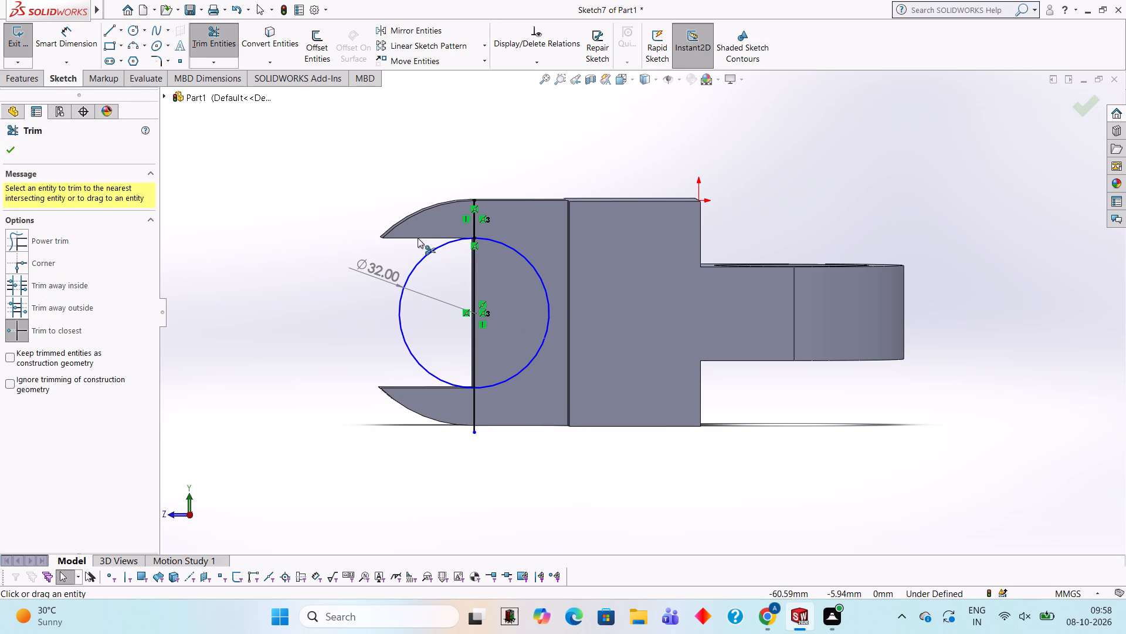
{"action": "left_click", "coordinate": [442, 246]}
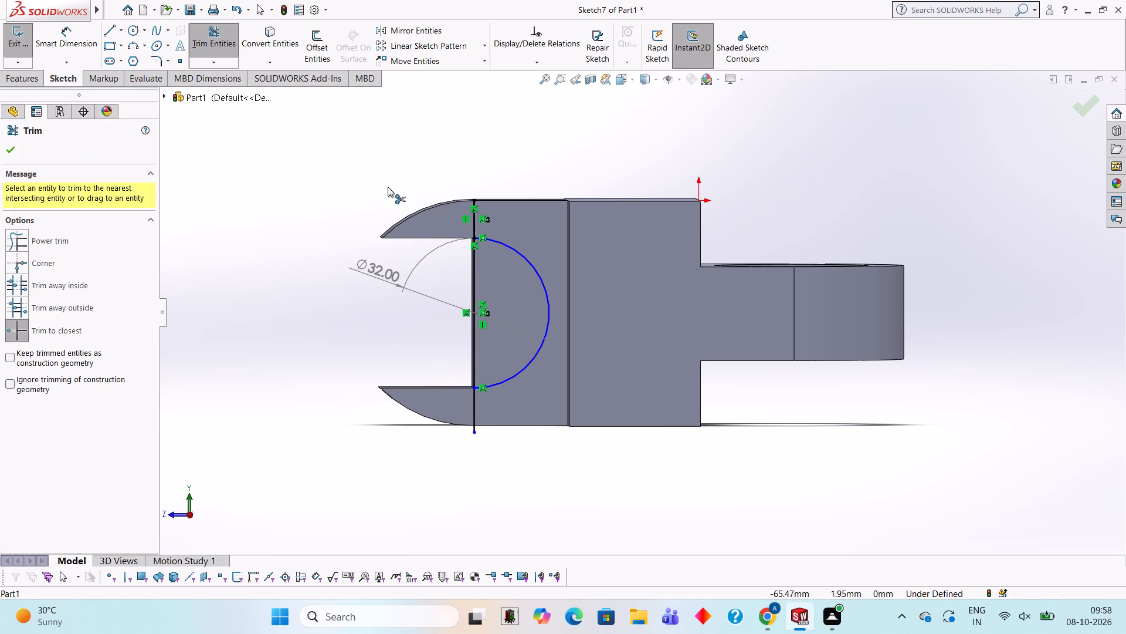
{"action": "left_click", "coordinate": [474, 215]}
{"action": "left_click", "coordinate": [472, 284]}
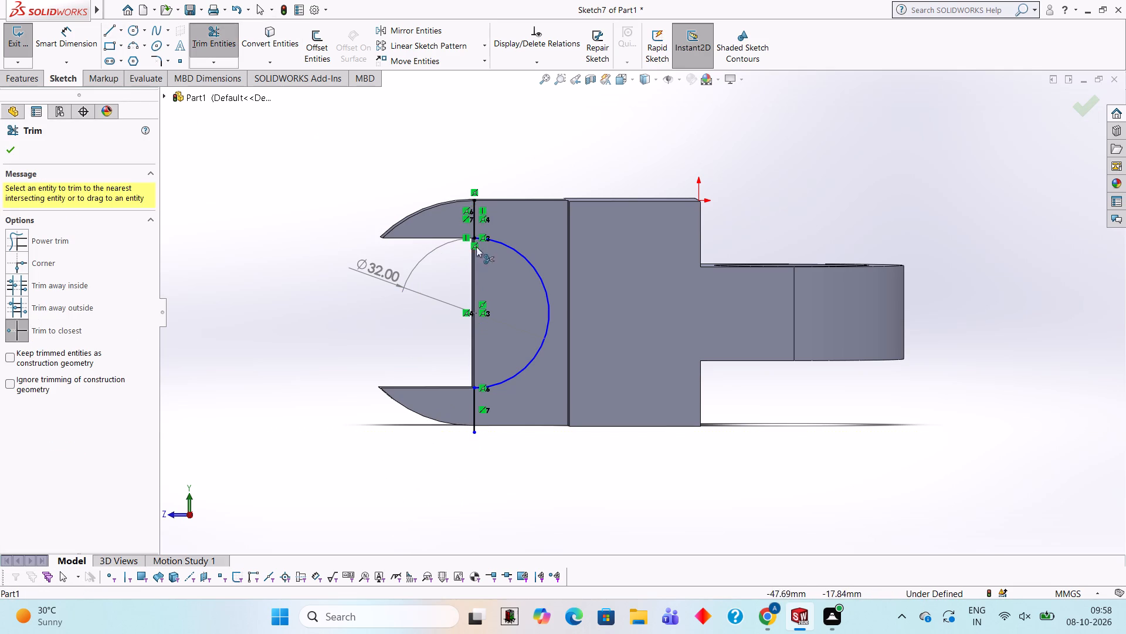
{"action": "left_click", "coordinate": [473, 210]}
{"action": "left_click", "coordinate": [473, 421]}
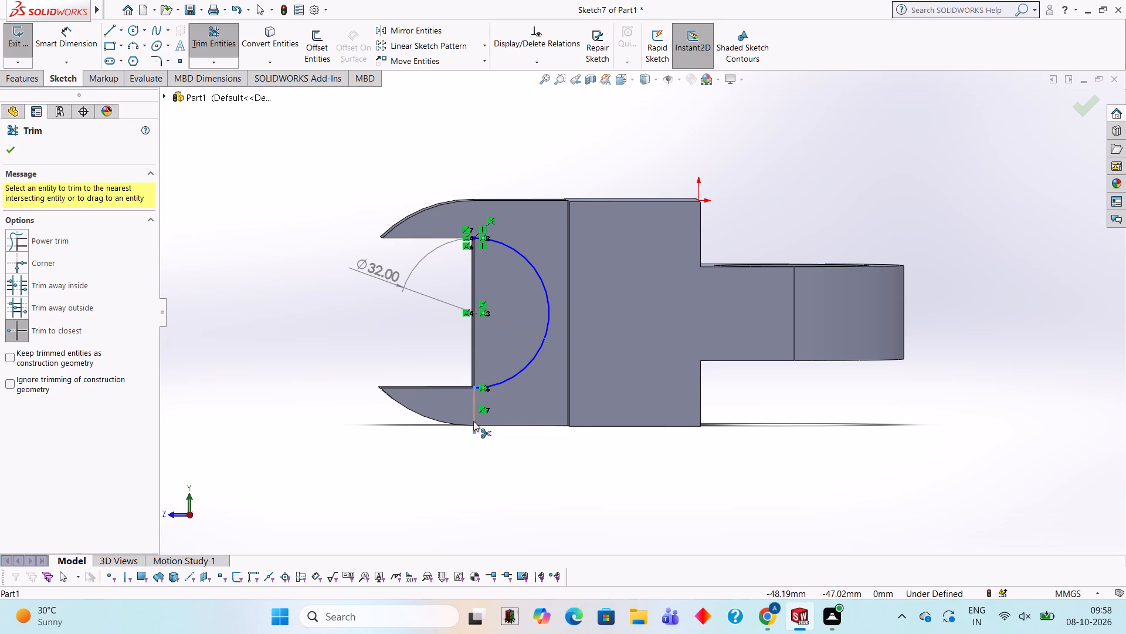
Close the semicircle with a vertical line along the fork opening's inner edge, joining the arc's upper and lower ends.
{"action": "scroll", "coordinate": [493, 269], "scroll_direction": "down", "scroll_amount": 8}
{"action": "scroll", "coordinate": [585, 241], "scroll_direction": "down", "scroll_amount": 1}
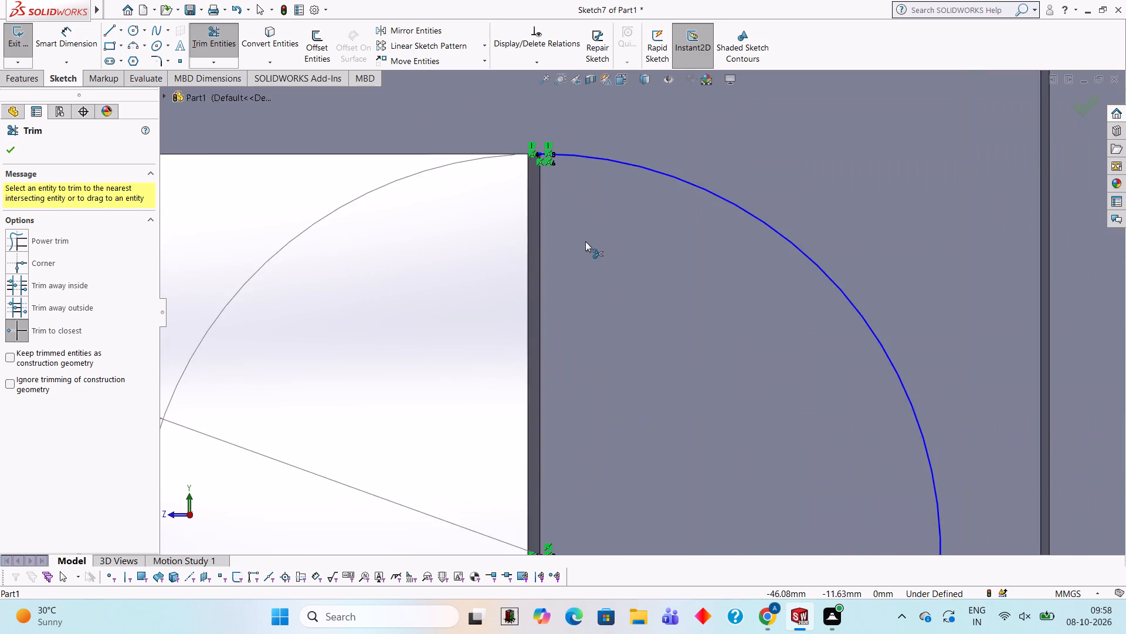
{"action": "middle_click", "coordinate": [585, 241]}
{"action": "scroll", "coordinate": [585, 241], "scroll_direction": "up", "scroll_amount": 7}
{"action": "scroll", "coordinate": [666, 356], "scroll_direction": "up", "scroll_amount": 1}
{"action": "scroll", "coordinate": [870, 445], "scroll_direction": "up", "scroll_amount": 2}
{"action": "scroll", "coordinate": [870, 445], "scroll_direction": "down", "scroll_amount": 1}
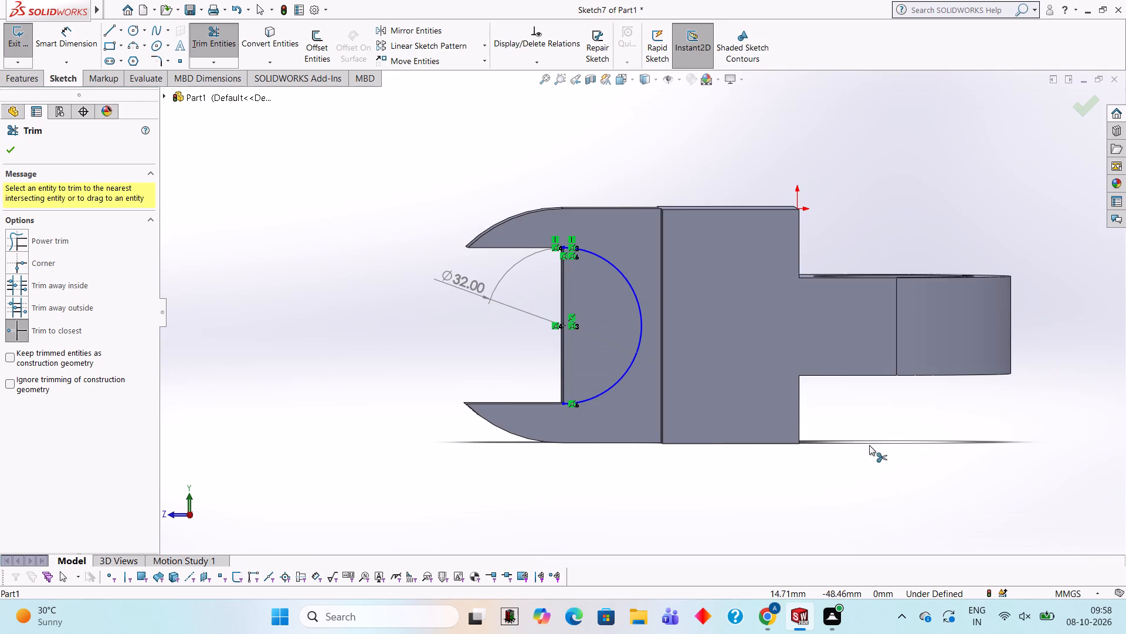
{"action": "left_click", "coordinate": [115, 36]}
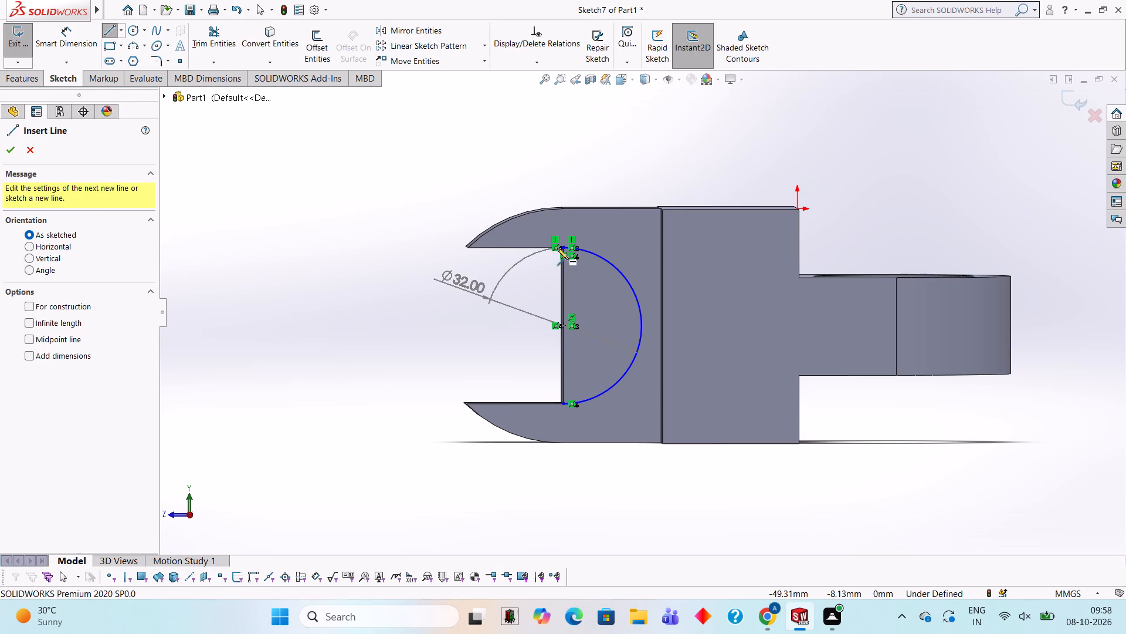
{"action": "left_click", "coordinate": [562, 248]}
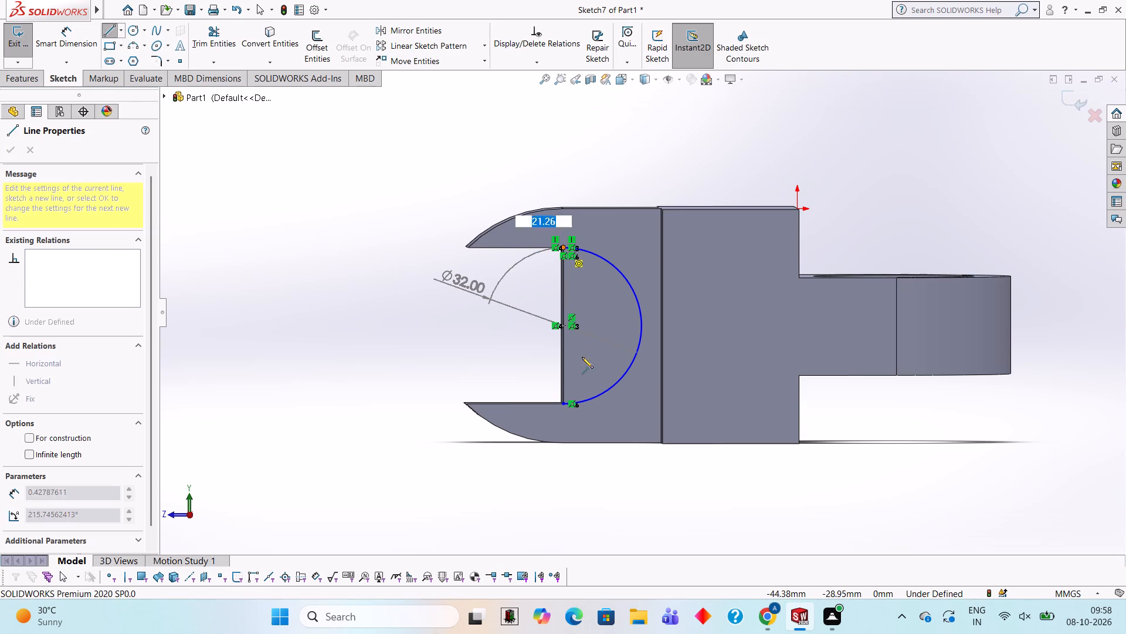
{"action": "left_click", "coordinate": [563, 405]}
{"action": "key", "text": "Escape"}
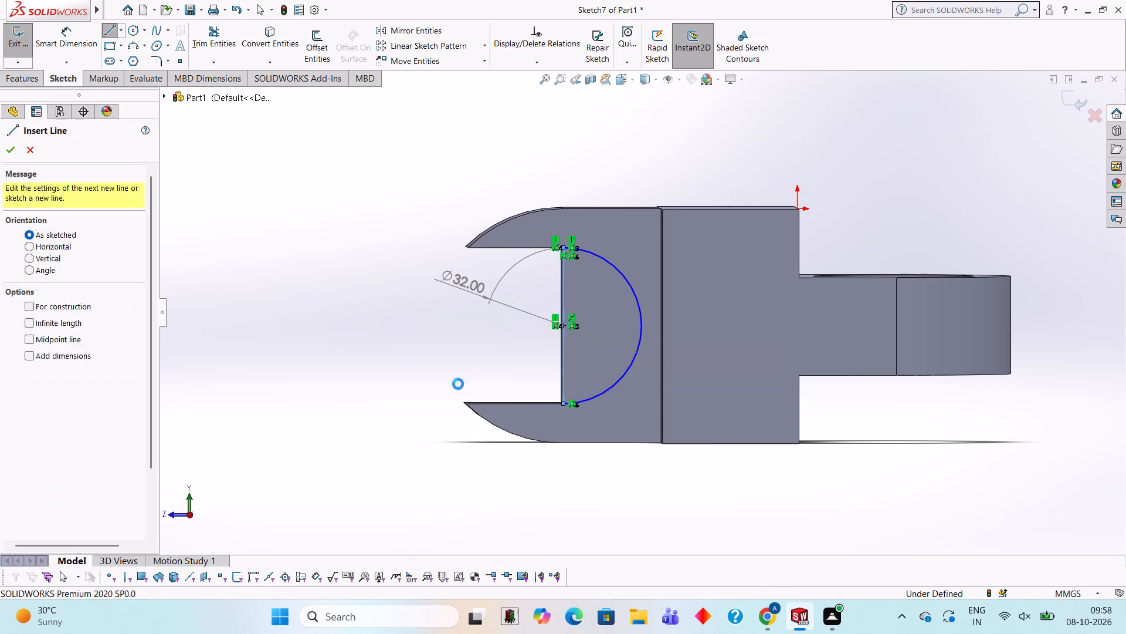
Cut-extrude the semicircular region 20 mm blind through the boss's width.
{"action": "left_click", "coordinate": [36, 80]}
{"action": "left_click", "coordinate": [212, 49]}
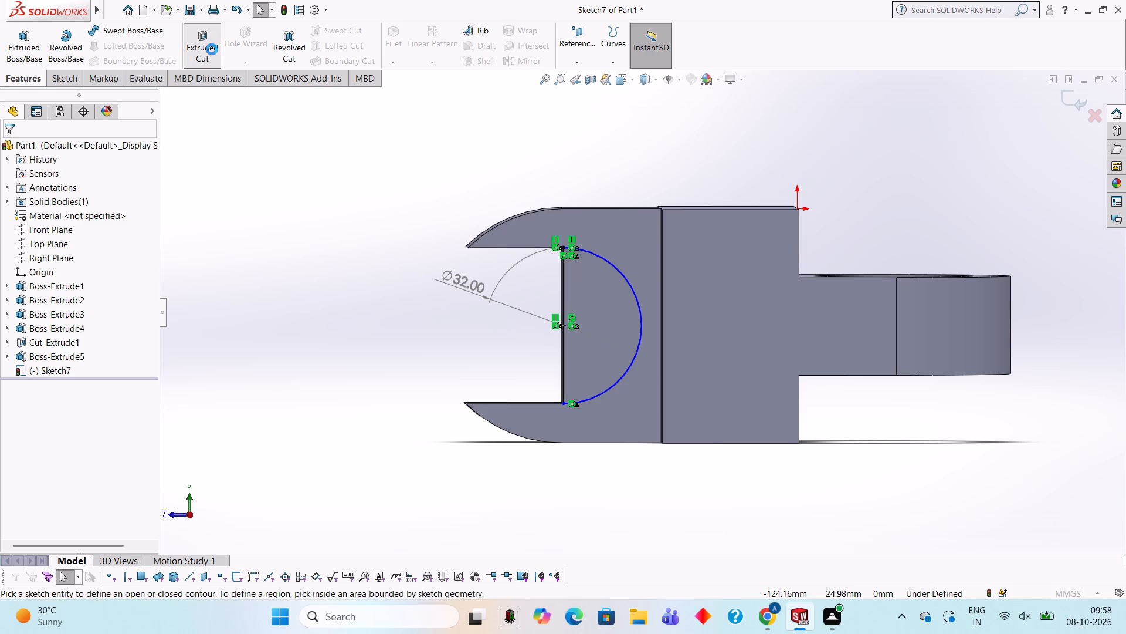
{"action": "left_click", "coordinate": [582, 322]}
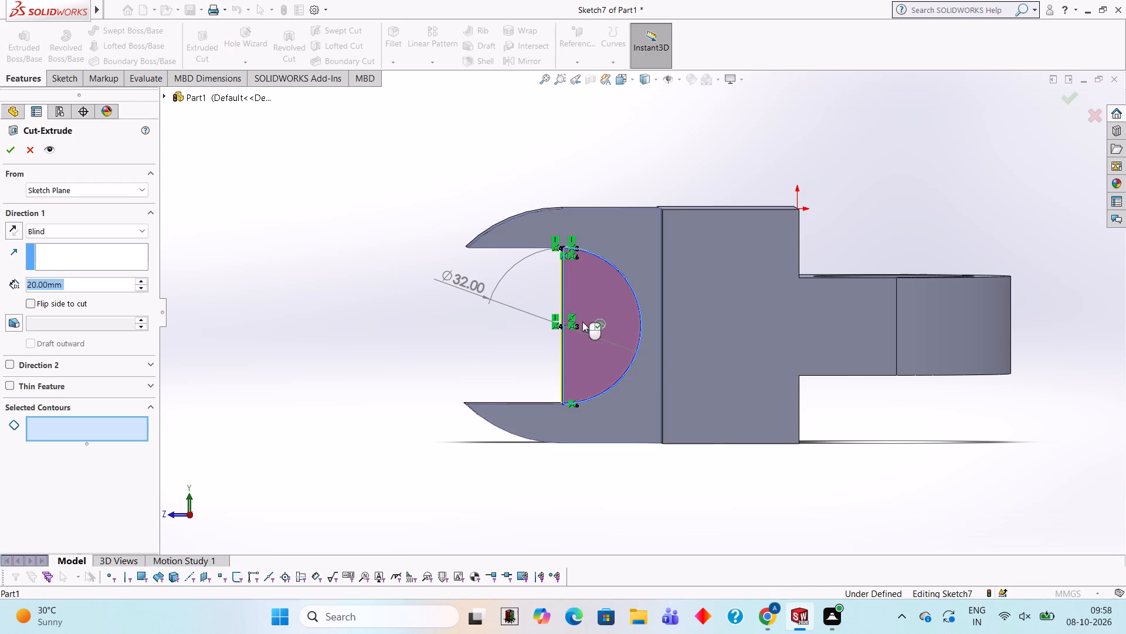
{"action": "scroll", "coordinate": [497, 324], "scroll_direction": "down", "scroll_amount": 1}
{"action": "middle_click_drag", "start_coordinate": [435, 328], "coordinate": [507, 324]}
{"action": "scroll", "coordinate": [507, 324], "scroll_direction": "up", "scroll_amount": 1}
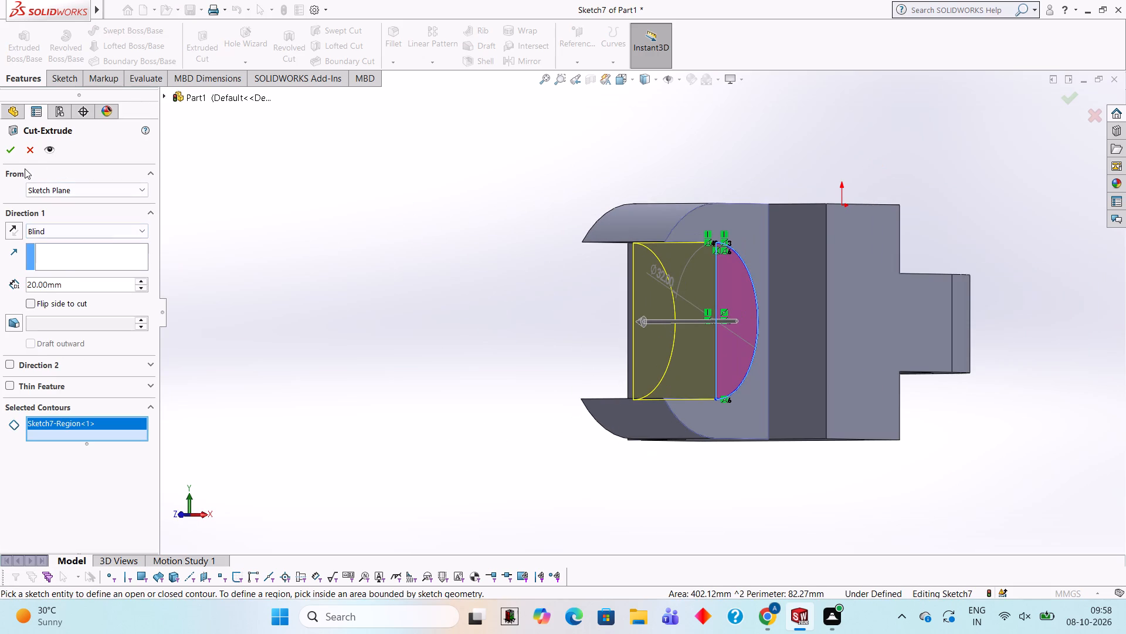
{"action": "left_click", "coordinate": [13, 150]}
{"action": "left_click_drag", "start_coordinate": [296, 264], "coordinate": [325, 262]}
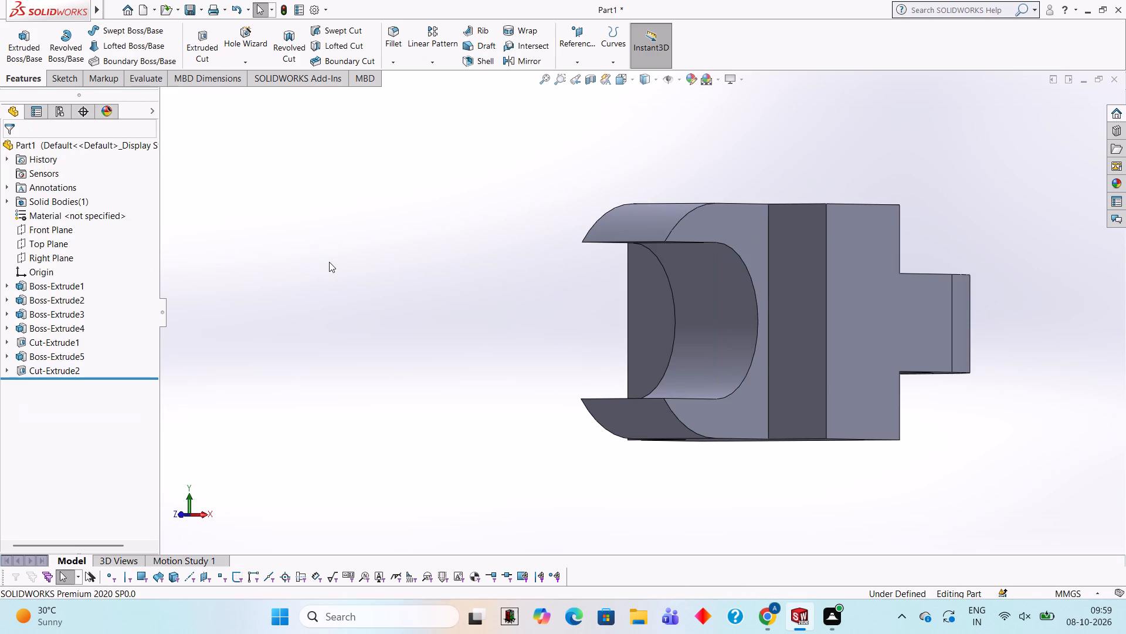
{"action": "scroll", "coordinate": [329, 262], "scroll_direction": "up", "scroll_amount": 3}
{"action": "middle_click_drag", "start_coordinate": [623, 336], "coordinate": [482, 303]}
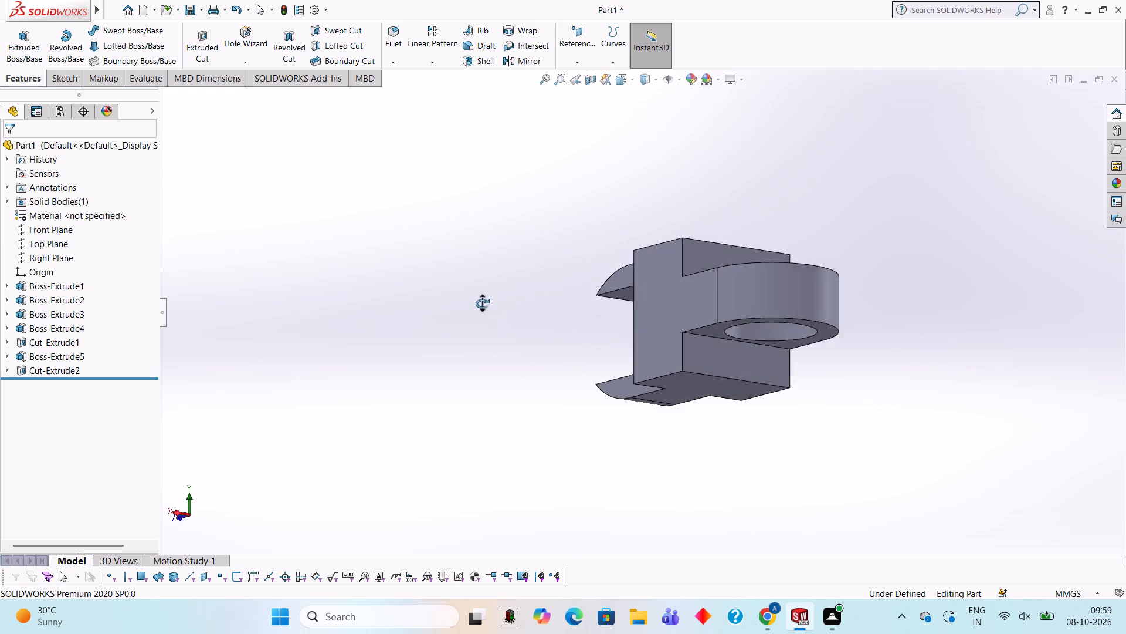
Examine the part from several sides, including the forked front, the block and the bored rear end.
{"action": "middle_click_drag", "start_coordinate": [482, 303], "coordinate": [547, 358]}
{"action": "middle_click", "coordinate": [548, 355]}
{"action": "scroll", "coordinate": [657, 261], "scroll_direction": "down", "scroll_amount": 13}
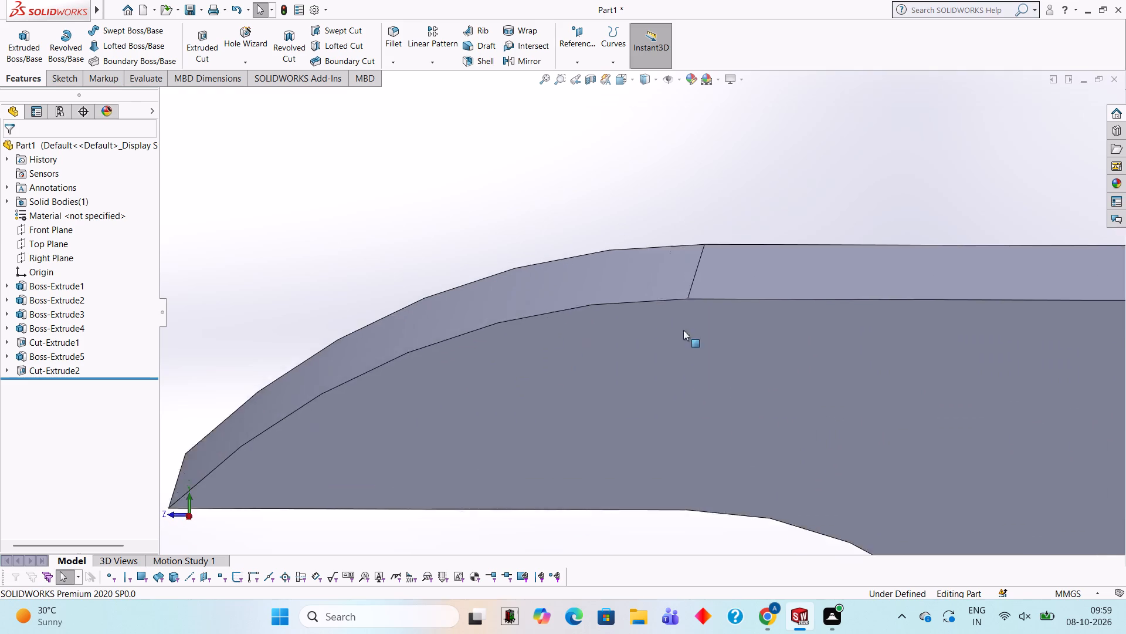
{"action": "scroll", "coordinate": [683, 330], "scroll_direction": "down", "scroll_amount": 6}
{"action": "scroll", "coordinate": [715, 268], "scroll_direction": "down", "scroll_amount": 2}
{"action": "middle_click_drag", "start_coordinate": [657, 372], "coordinate": [649, 345]}
{"action": "scroll", "coordinate": [652, 254], "scroll_direction": "down", "scroll_amount": 1}
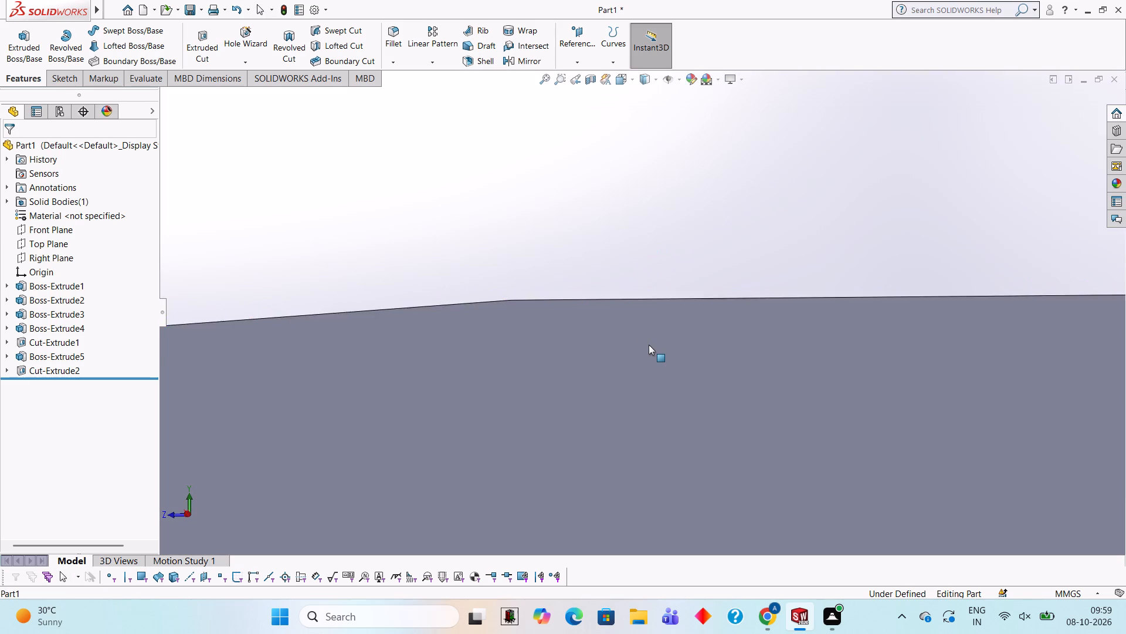
{"action": "scroll", "coordinate": [649, 345], "scroll_direction": "up", "scroll_amount": 15}
{"action": "scroll", "coordinate": [793, 356], "scroll_direction": "up", "scroll_amount": 5}
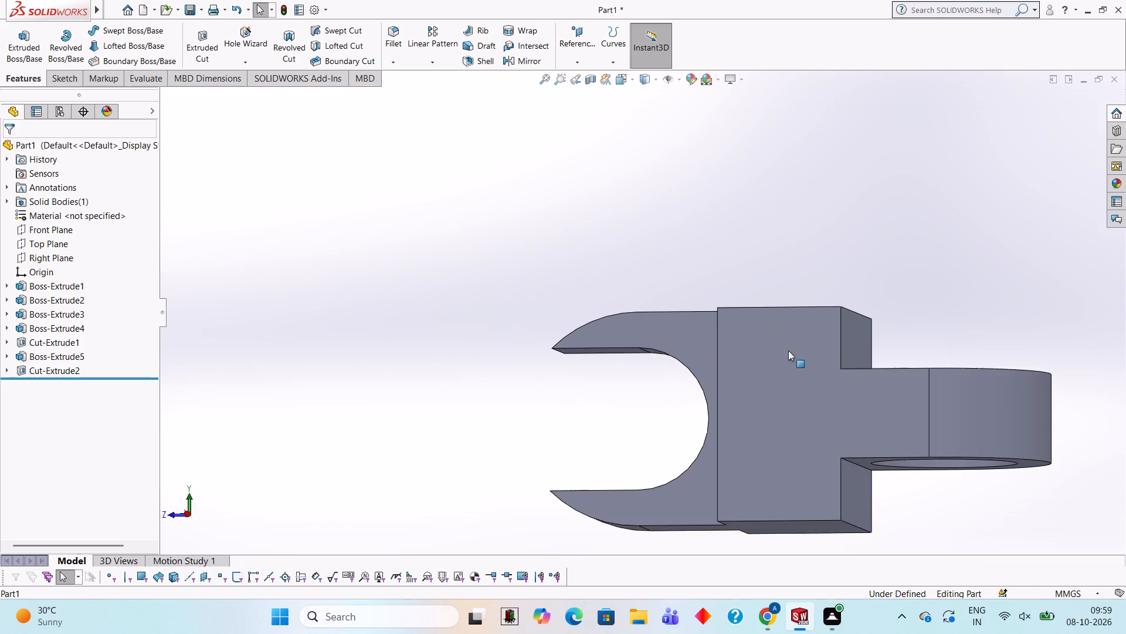
{"action": "middle_click_drag", "start_coordinate": [745, 339], "coordinate": [776, 405]}
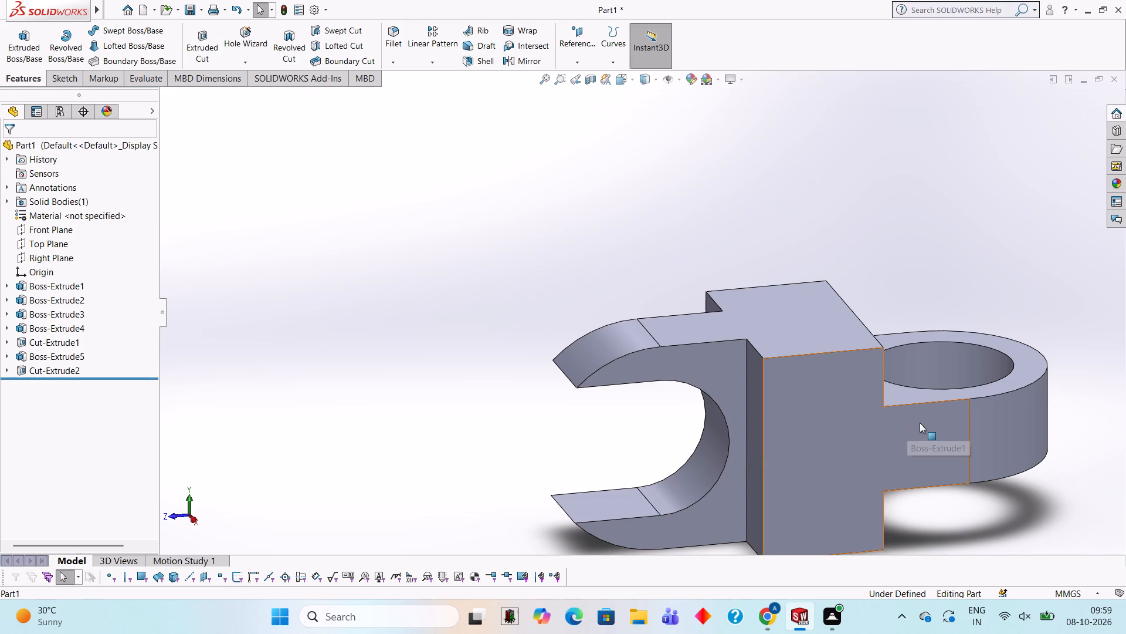
{"action": "scroll", "coordinate": [907, 416], "scroll_direction": "up", "scroll_amount": 4}
{"action": "scroll", "coordinate": [932, 402], "scroll_direction": "down", "scroll_amount": 1}
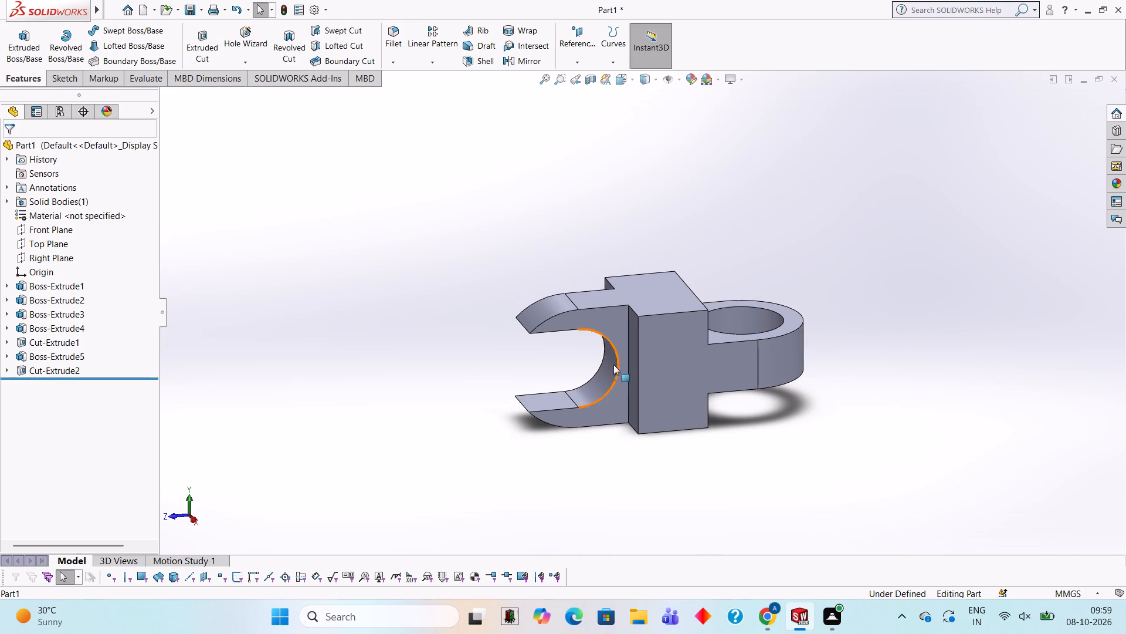
{"action": "scroll", "coordinate": [622, 365], "scroll_direction": "down", "scroll_amount": 3}
{"action": "scroll", "coordinate": [964, 448], "scroll_direction": "up", "scroll_amount": 1}
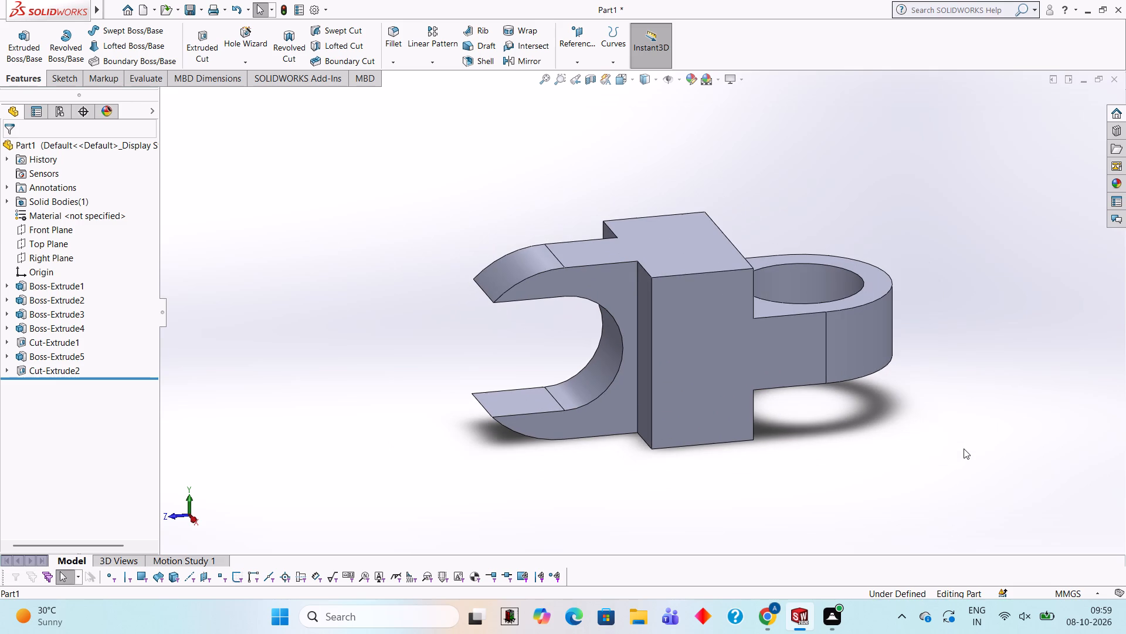
{"action": "scroll", "coordinate": [806, 387], "scroll_direction": "down", "scroll_amount": 1}
{"action": "scroll", "coordinate": [594, 241], "scroll_direction": "up", "scroll_amount": 1}
{"action": "scroll", "coordinate": [597, 241], "scroll_direction": "down", "scroll_amount": 1}
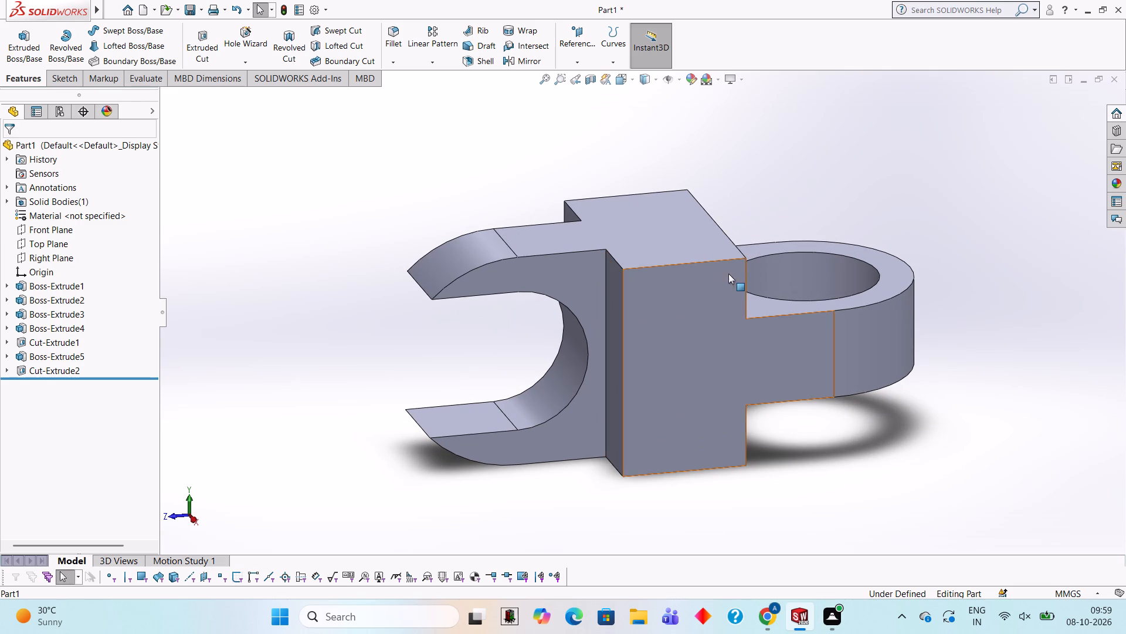
{"action": "middle_click_drag", "start_coordinate": [855, 171], "coordinate": [883, 170]}
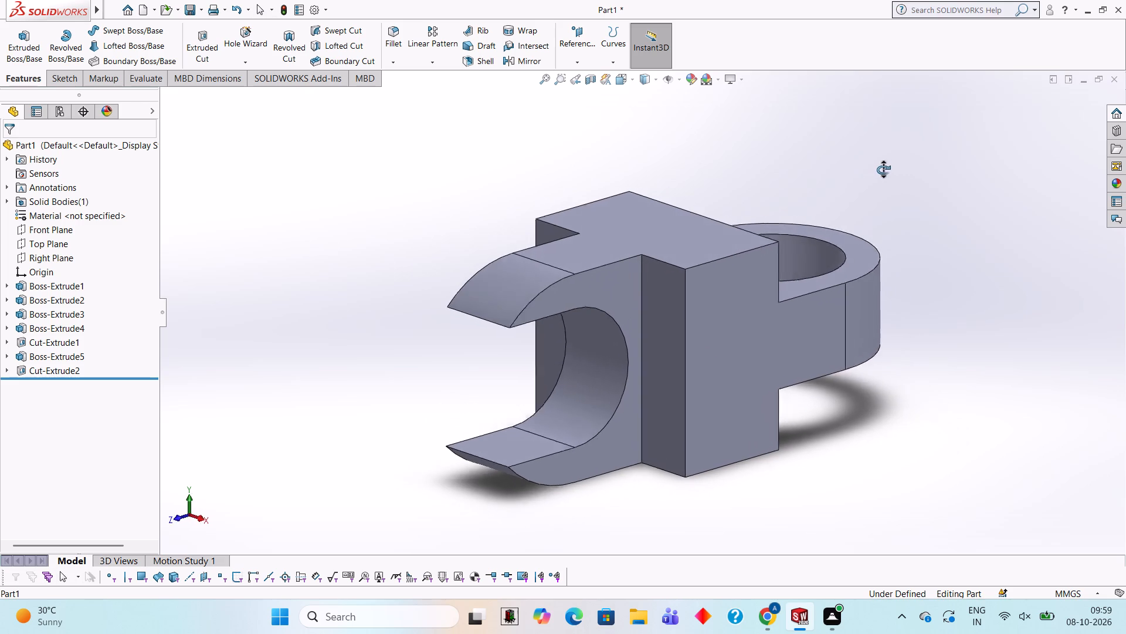
{"action": "middle_click_drag", "start_coordinate": [883, 170], "coordinate": [881, 170]}
{"action": "middle_click_drag", "start_coordinate": [911, 284], "coordinate": [1044, 277]}
{"action": "middle_click", "coordinate": [1044, 277]}
{"action": "middle_click_drag", "start_coordinate": [819, 295], "coordinate": [917, 288]}
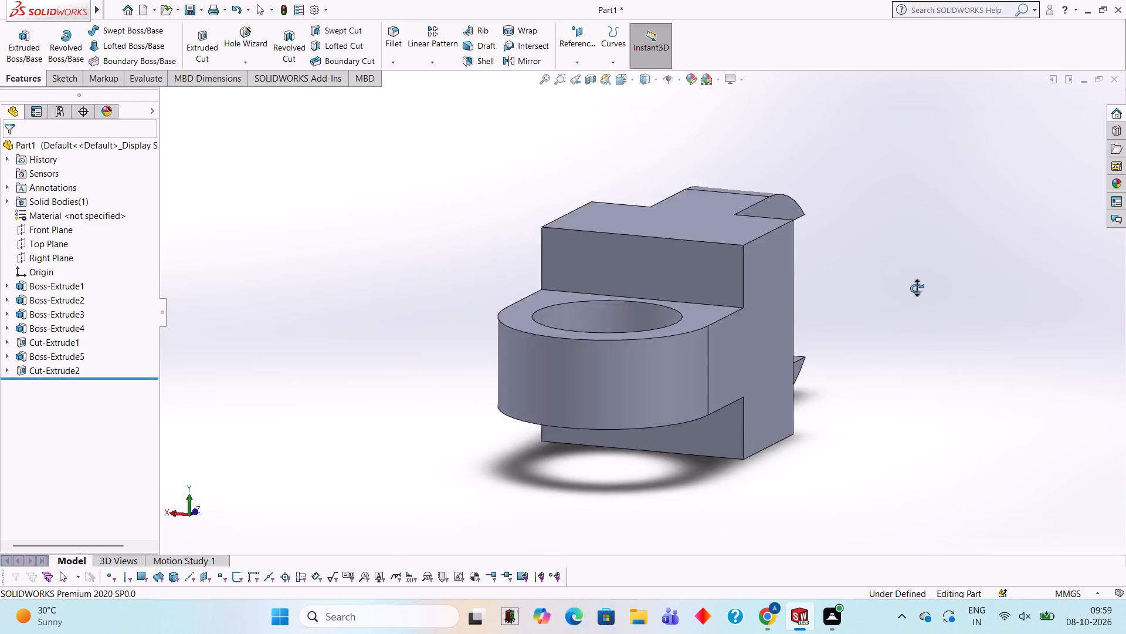
{"action": "middle_click_drag", "start_coordinate": [917, 288], "coordinate": [788, 300]}
{"action": "middle_click_drag", "start_coordinate": [874, 299], "coordinate": [747, 310]}
{"action": "middle_click_drag", "start_coordinate": [812, 354], "coordinate": [784, 358]}
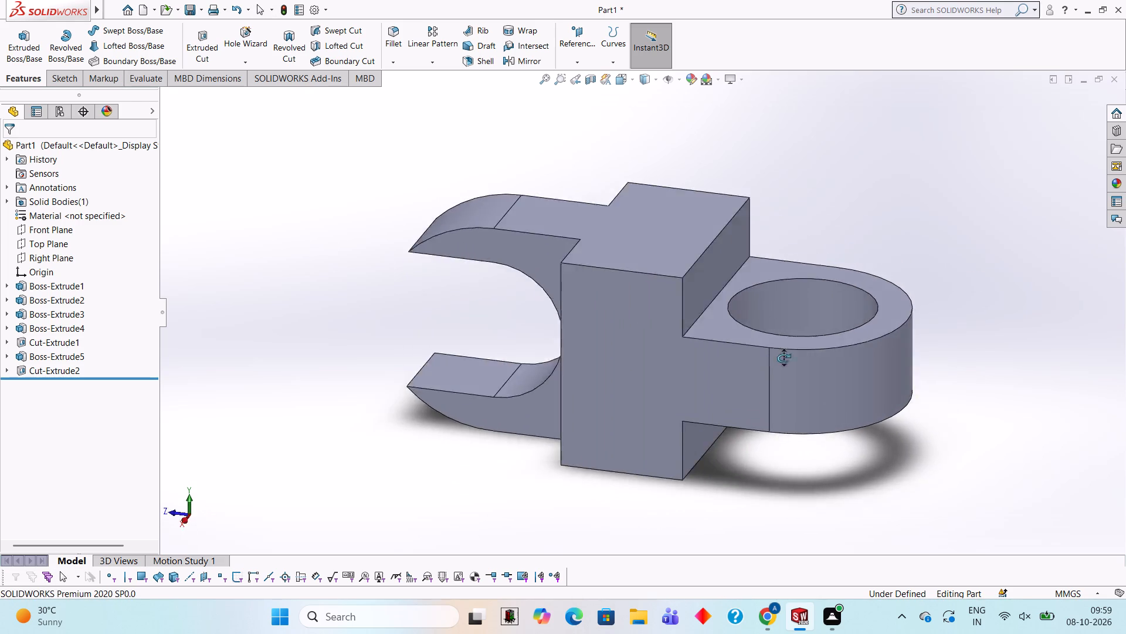
{"action": "middle_click_drag", "start_coordinate": [784, 358], "coordinate": [868, 350]}
{"action": "scroll", "coordinate": [860, 350], "scroll_direction": "up", "scroll_amount": 2}
{"action": "middle_click_drag", "start_coordinate": [803, 354], "coordinate": [774, 355]}
{"action": "scroll", "coordinate": [774, 355], "scroll_direction": "up", "scroll_amount": 2}
{"action": "scroll", "coordinate": [774, 355], "scroll_direction": "down", "scroll_amount": 1}
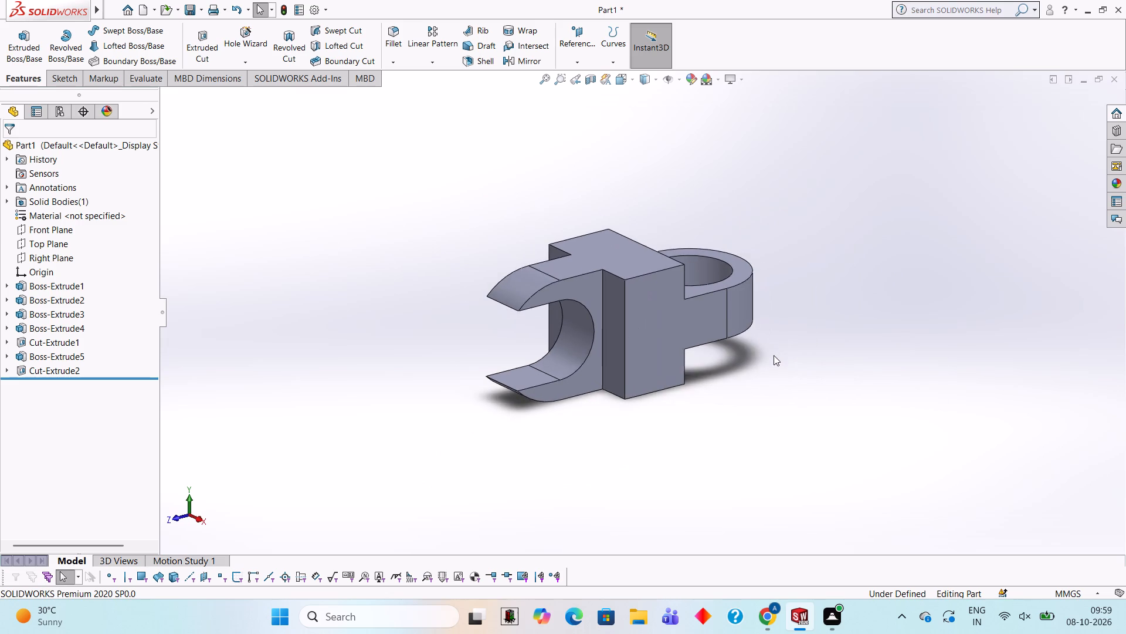
{"action": "scroll", "coordinate": [774, 355], "scroll_direction": "down", "scroll_amount": 1}
{"action": "scroll", "coordinate": [362, 255], "scroll_direction": "down", "scroll_amount": 2}
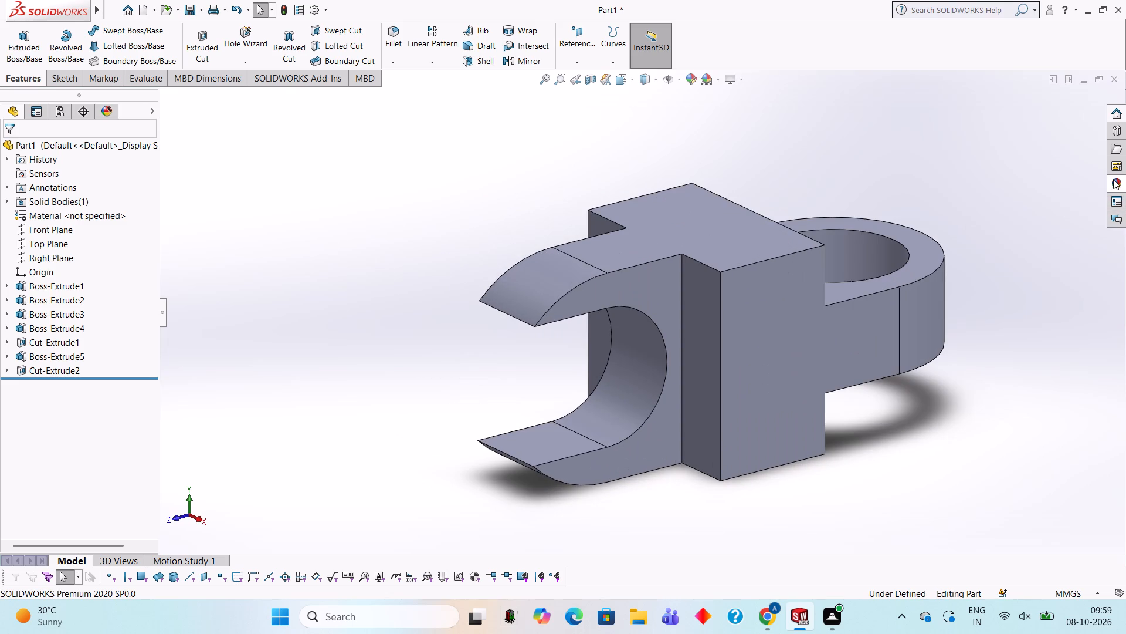
Apply the solid Red appearance to the whole body.
{"action": "left_click", "coordinate": [1113, 179]}
{"action": "left_click", "coordinate": [961, 110]}
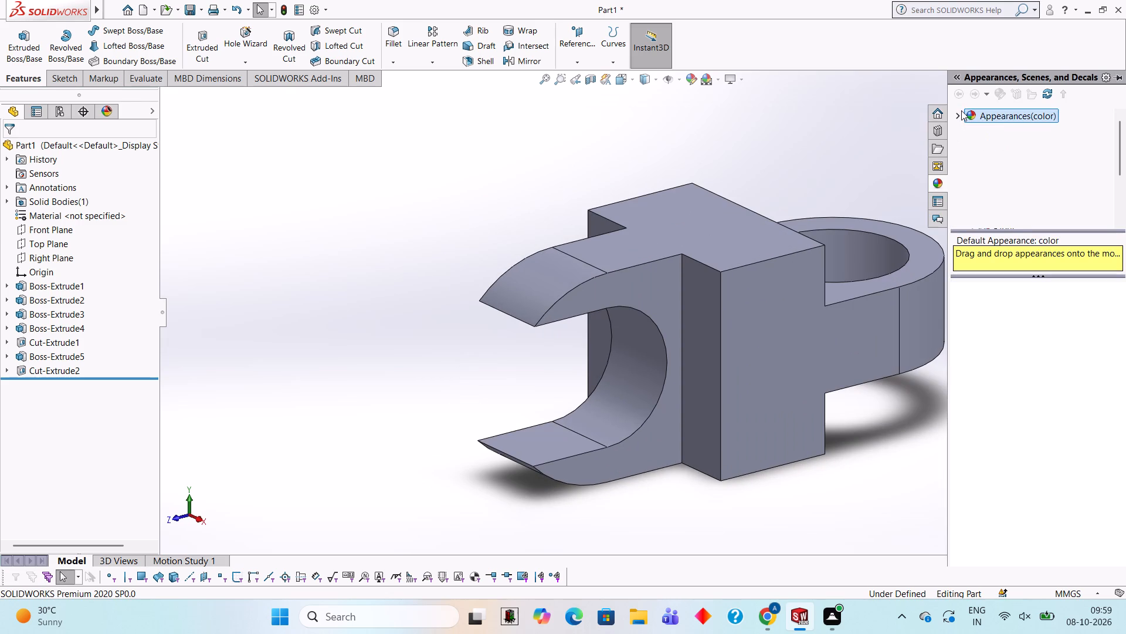
{"action": "left_click", "coordinate": [1008, 195]}
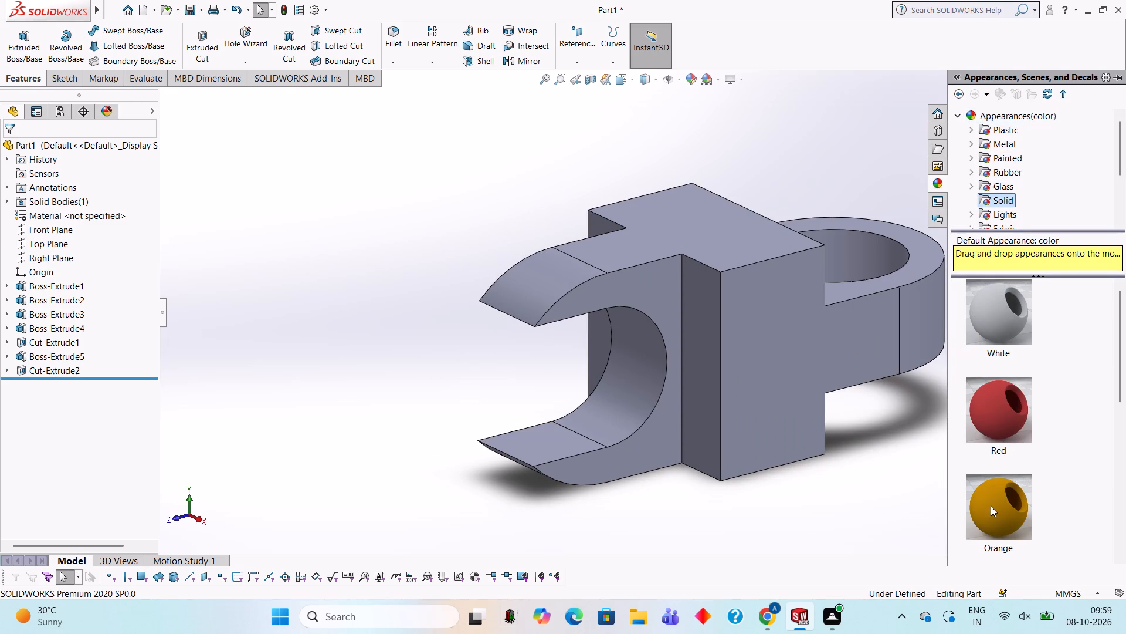
{"action": "left_click_drag", "start_coordinate": [1015, 418], "coordinate": [799, 400]}
{"action": "left_click", "coordinate": [799, 400]}
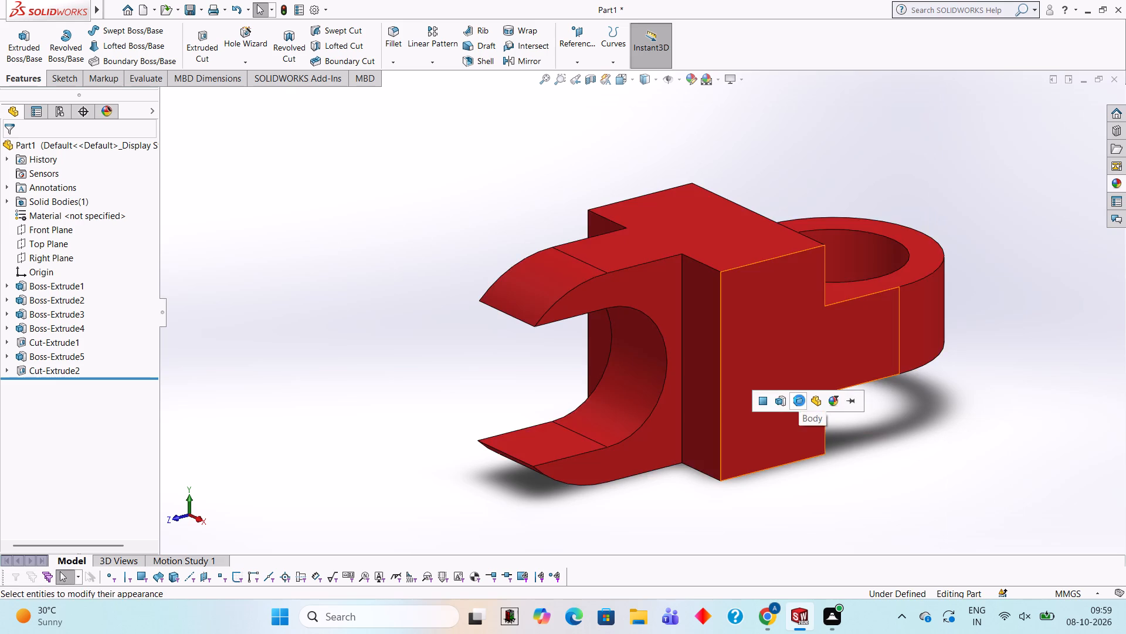
Apply the solid Yellow appearance to the semicircular cut feature between the fork prongs.
{"action": "left_click", "coordinate": [1114, 188]}
{"action": "scroll", "coordinate": [1006, 376], "scroll_direction": "down", "scroll_amount": 1}
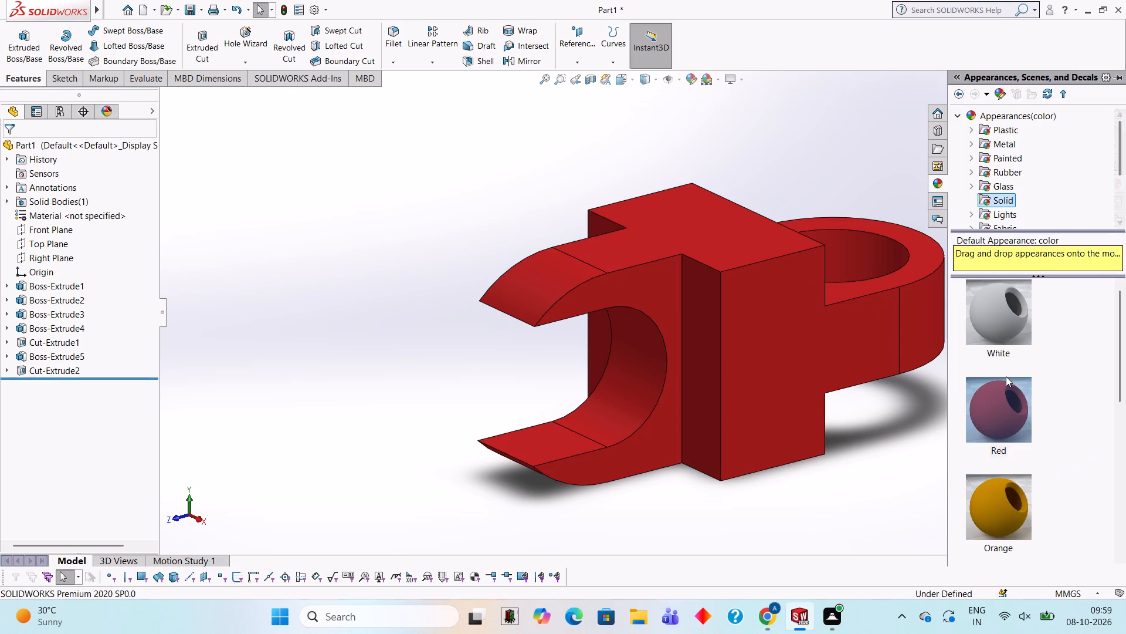
{"action": "scroll", "coordinate": [1006, 376], "scroll_direction": "down", "scroll_amount": 1}
{"action": "left_click_drag", "start_coordinate": [994, 298], "coordinate": [627, 353]}
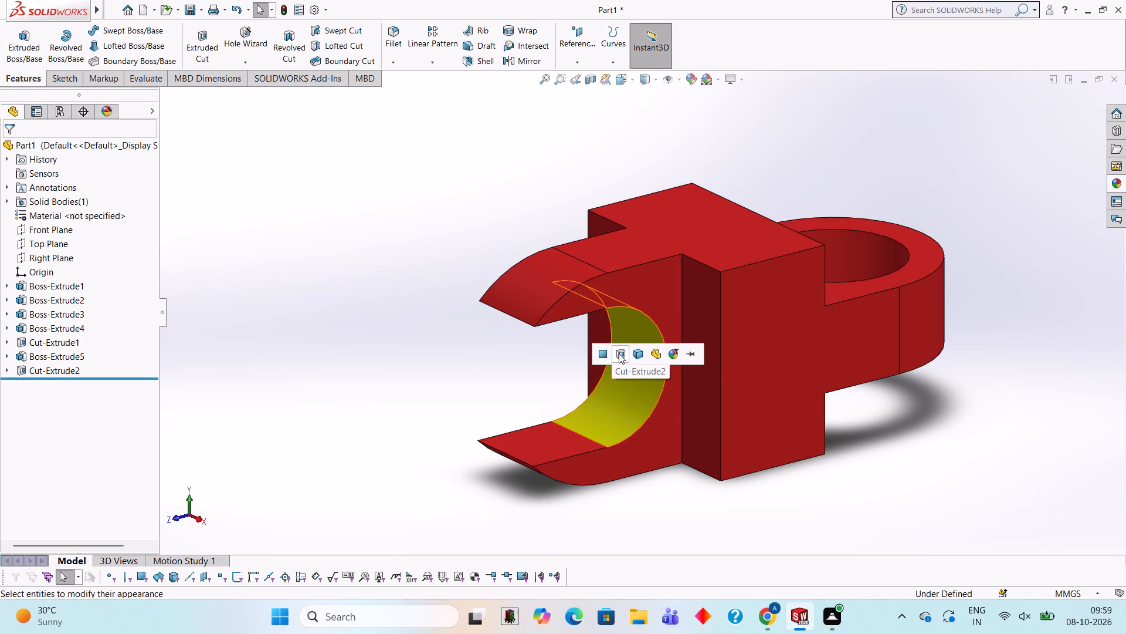
{"action": "left_click", "coordinate": [617, 354]}
Apply the solid Yellow appearance to the lower prong's flat inner face only.
{"action": "scroll", "coordinate": [612, 406], "scroll_direction": "down", "scroll_amount": 1}
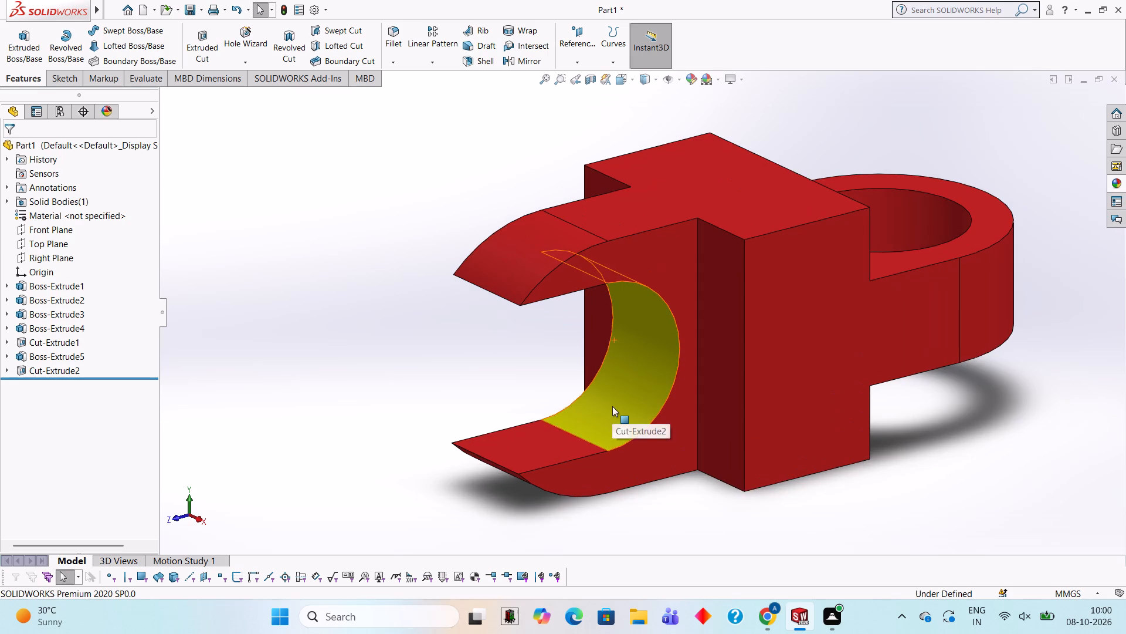
{"action": "scroll", "coordinate": [597, 406], "scroll_direction": "down", "scroll_amount": 1}
{"action": "middle_click_drag", "start_coordinate": [597, 406], "coordinate": [601, 491]}
{"action": "scroll", "coordinate": [585, 491], "scroll_direction": "up", "scroll_amount": 3}
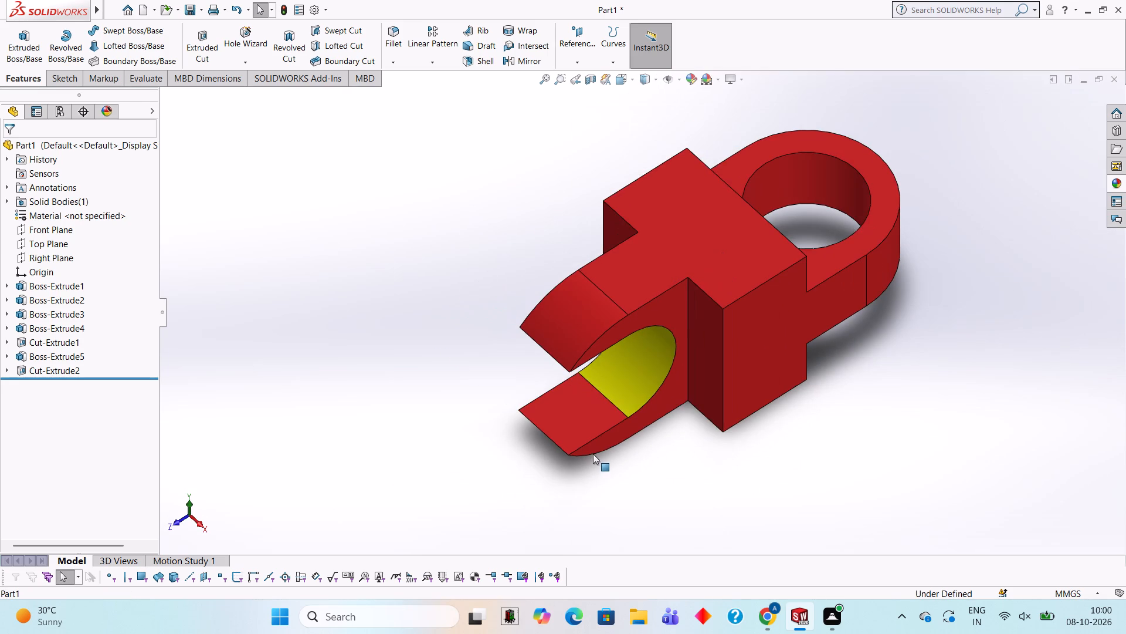
{"action": "left_click", "coordinate": [1120, 177]}
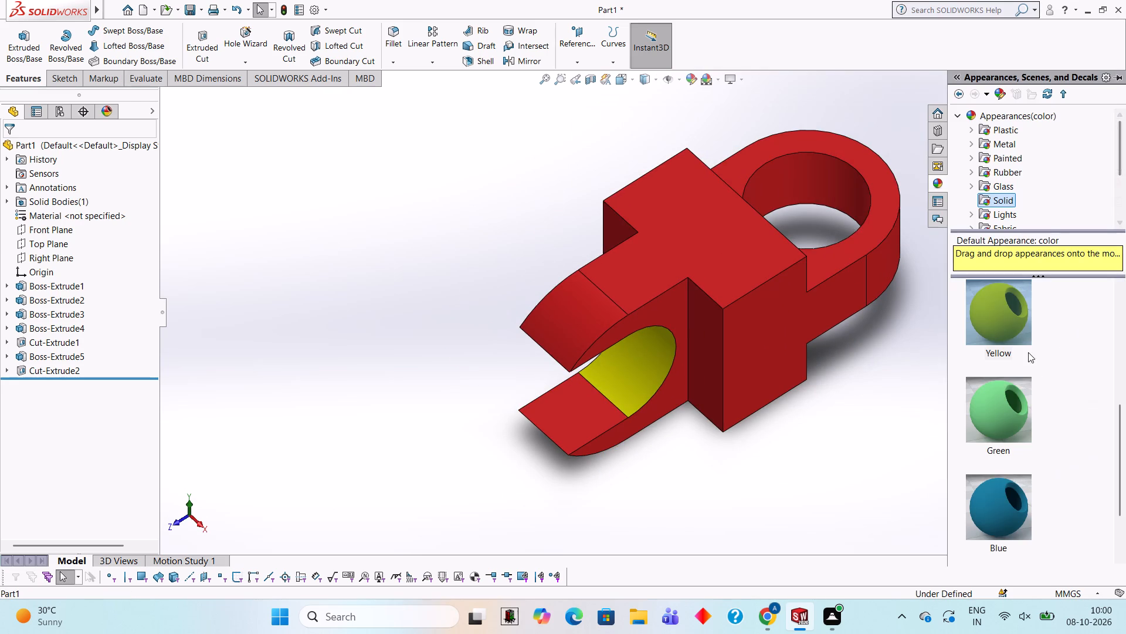
{"action": "left_click_drag", "start_coordinate": [1024, 325], "coordinate": [600, 434]}
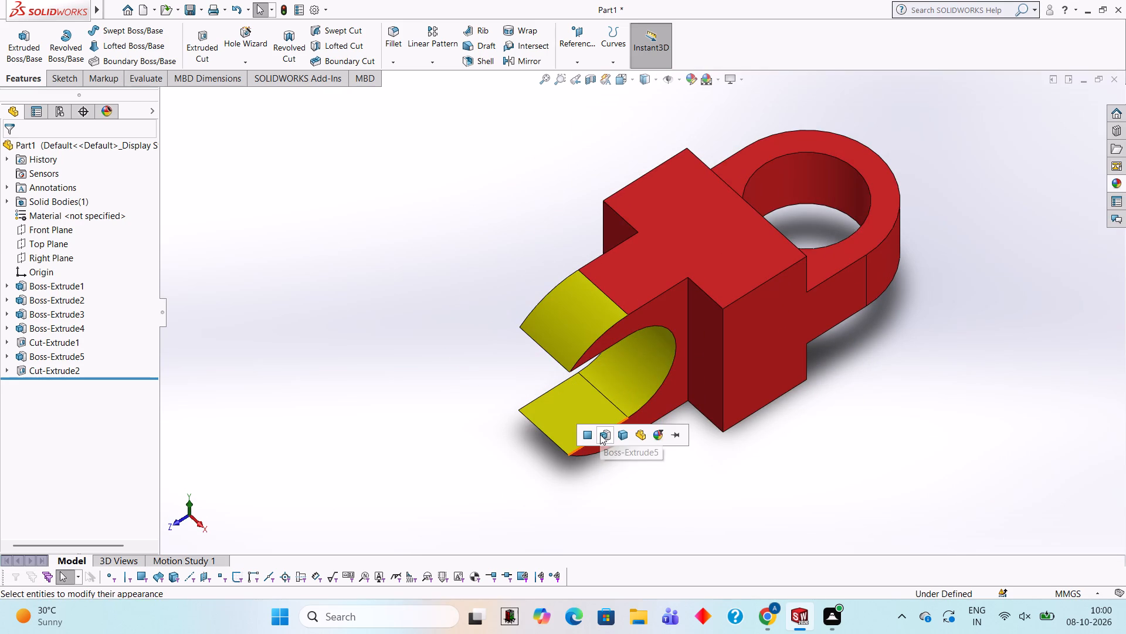
{"action": "left_click", "coordinate": [584, 436]}
Apply the solid Yellow appearance to the upper prong's flat inner face, seen from below the part.
{"action": "scroll", "coordinate": [584, 436], "scroll_direction": "up", "scroll_amount": 3}
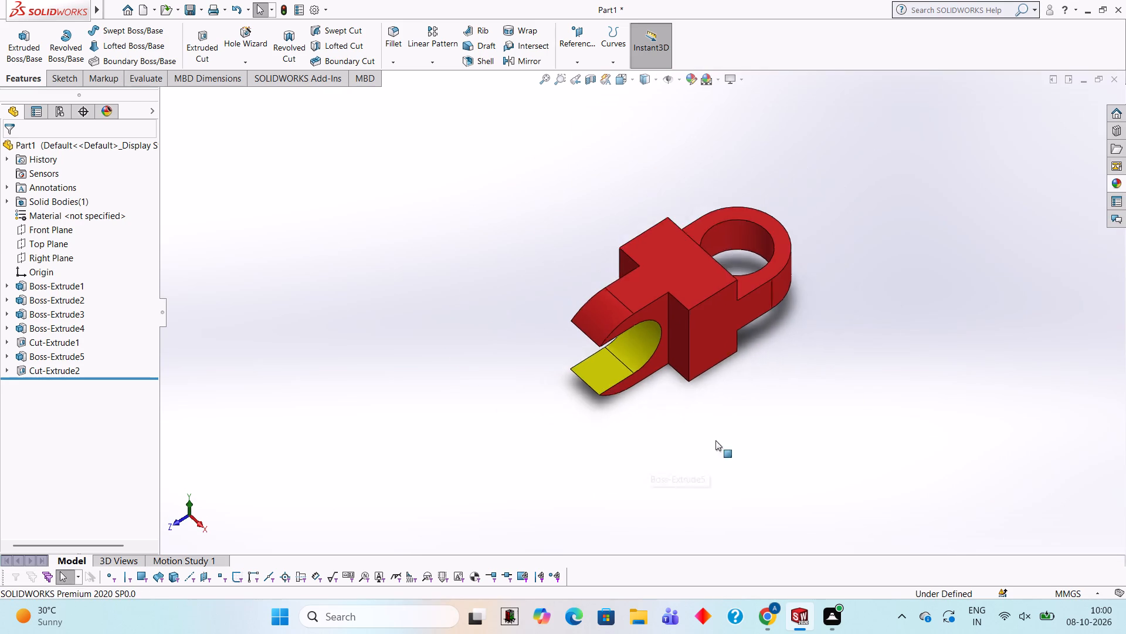
{"action": "middle_click_drag", "start_coordinate": [774, 440], "coordinate": [926, 189]}
{"action": "middle_click", "coordinate": [927, 189]}
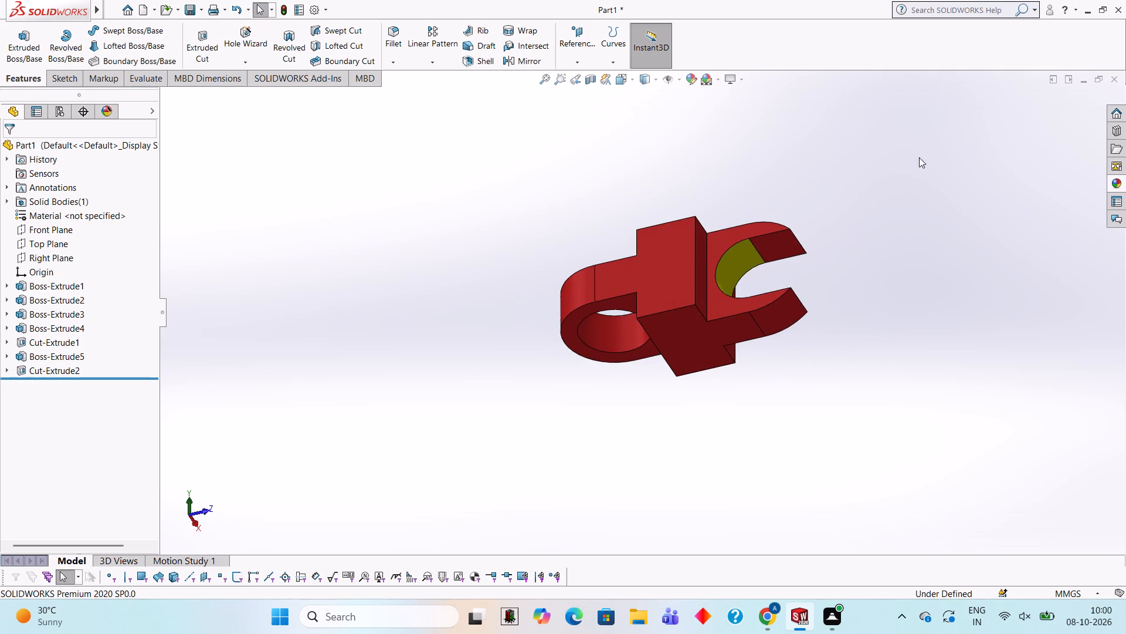
{"action": "scroll", "coordinate": [730, 279], "scroll_direction": "down", "scroll_amount": 6}
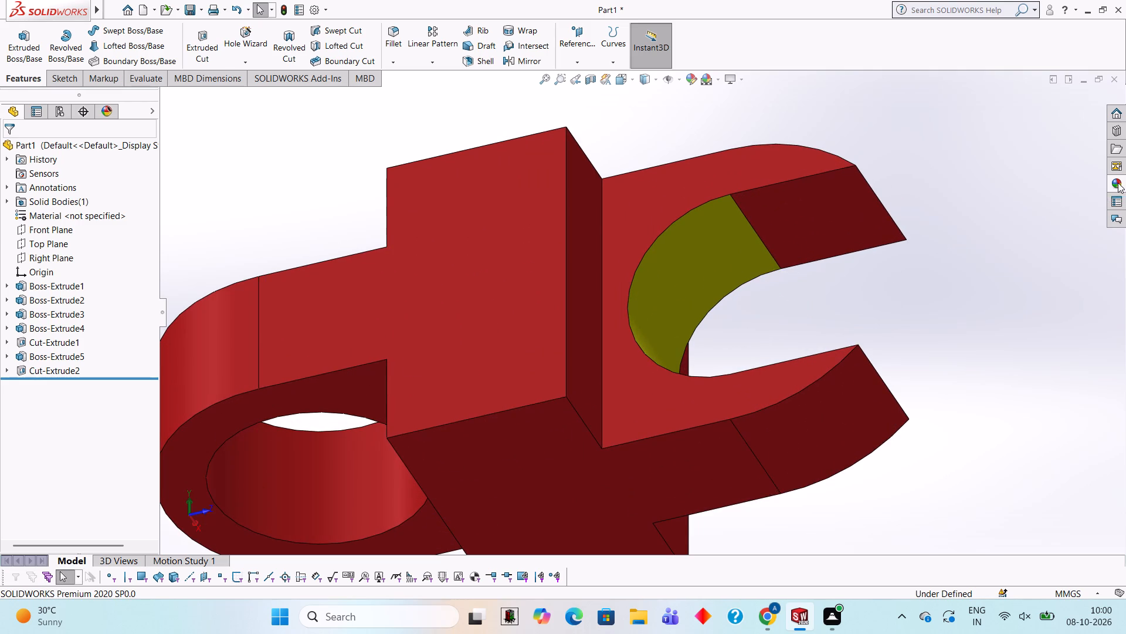
{"action": "left_click", "coordinate": [1118, 183]}
{"action": "left_click_drag", "start_coordinate": [1002, 312], "coordinate": [842, 204]}
{"action": "left_click", "coordinate": [842, 204]}
Apply the solid Yellow appearance to the cylindrical bore in the rounded rear end.
{"action": "scroll", "coordinate": [842, 204], "scroll_direction": "up", "scroll_amount": 3}
{"action": "middle_click_drag", "start_coordinate": [922, 266], "coordinate": [740, 473]}
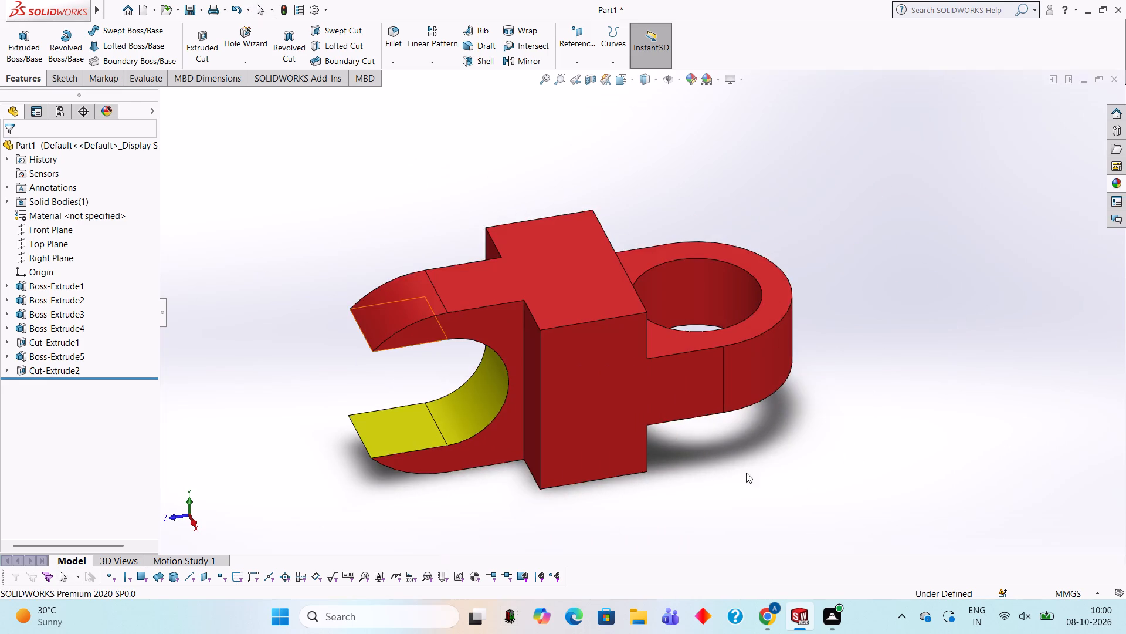
{"action": "scroll", "coordinate": [654, 407], "scroll_direction": "up", "scroll_amount": 3}
{"action": "scroll", "coordinate": [588, 363], "scroll_direction": "down", "scroll_amount": 2}
{"action": "middle_click_drag", "start_coordinate": [582, 323], "coordinate": [605, 323]}
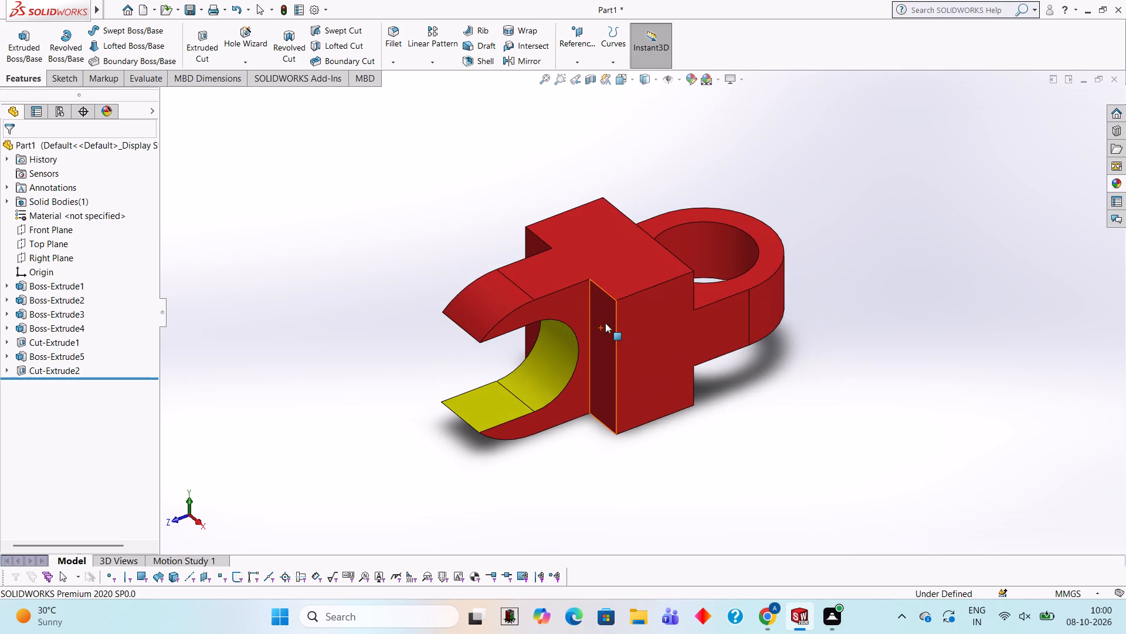
{"action": "scroll", "coordinate": [693, 260], "scroll_direction": "down", "scroll_amount": 3}
{"action": "left_click", "coordinate": [1117, 180]}
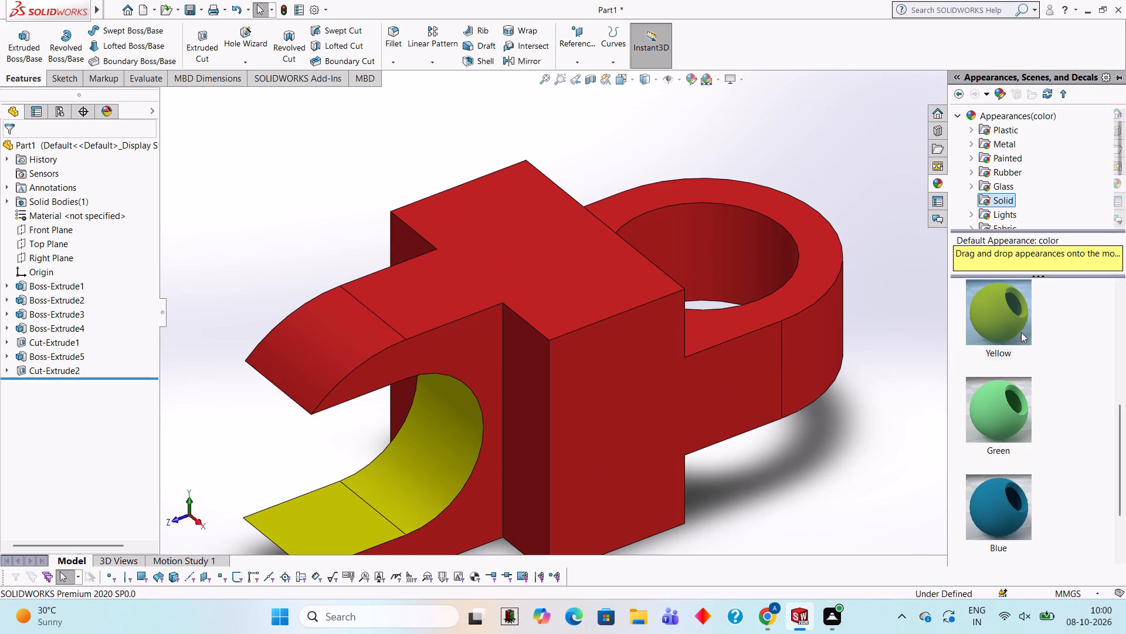
{"action": "left_click_drag", "start_coordinate": [1002, 318], "coordinate": [728, 251]}
{"action": "left_click", "coordinate": [728, 251]}
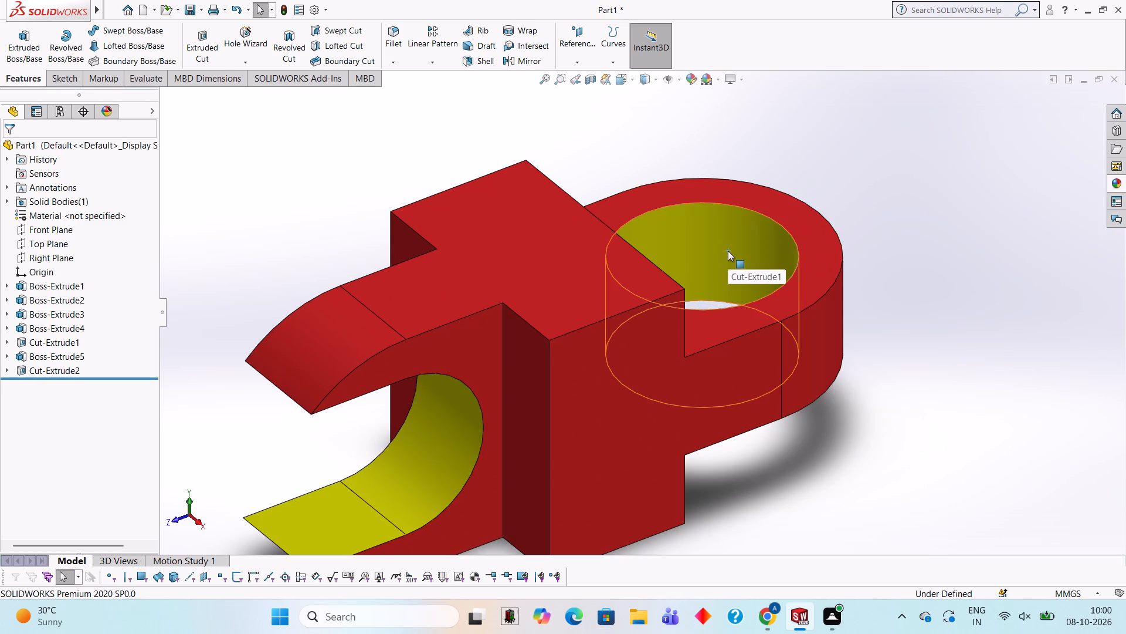
Save the part in the Documents folder as a SOLIDWORKS part named "ended fork".
{"action": "scroll", "coordinate": [728, 251], "scroll_direction": "up", "scroll_amount": 4}
{"action": "scroll", "coordinate": [504, 384], "scroll_direction": "down", "scroll_amount": 1}
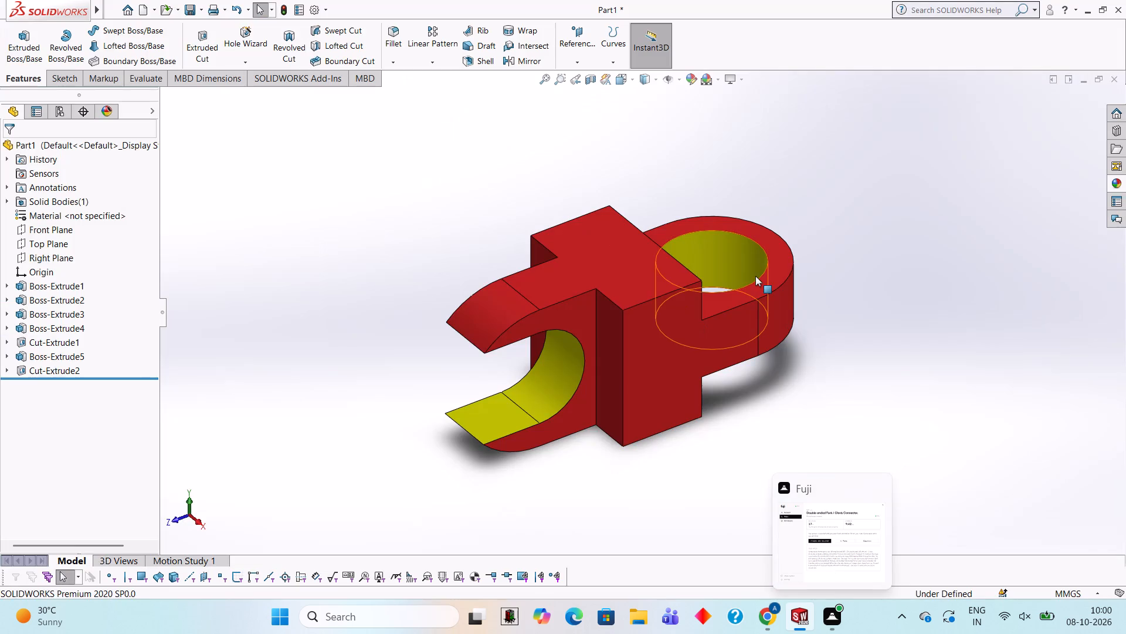
{"action": "key", "text": "ctrl+s"}
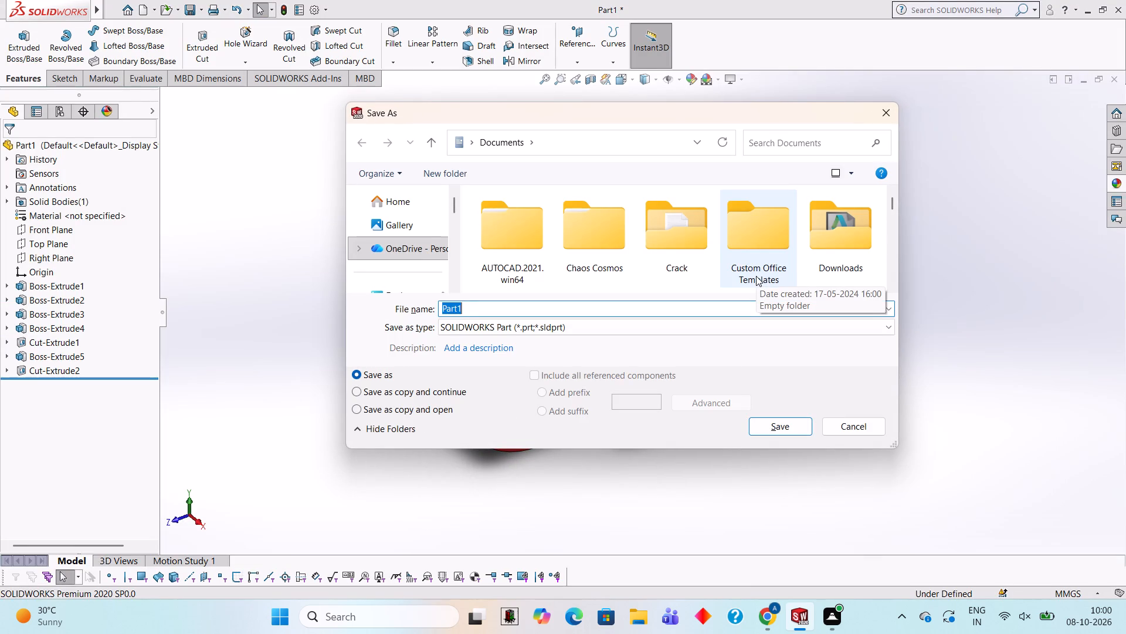
{"action": "key", "text": "BackSpace"}
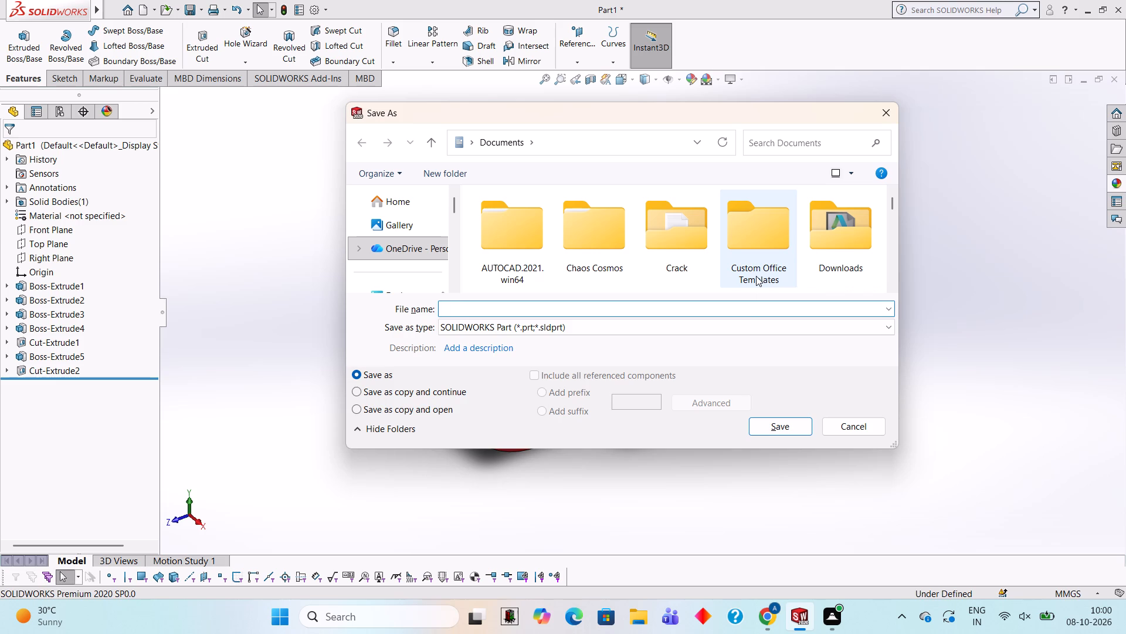
{"action": "type", "text": "en"}
{"action": "type", "text": "ded"}
{"action": "key", "text": "space"}
{"action": "type", "text": "fork"}
{"action": "key", "text": "space"}
{"action": "left_click", "coordinate": [803, 424]}
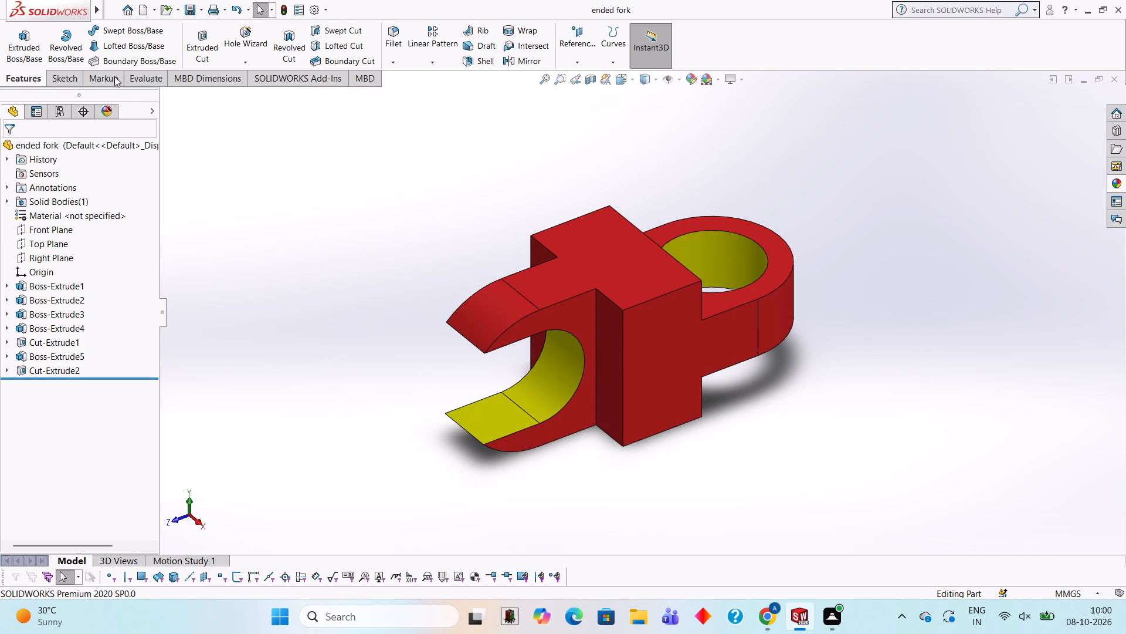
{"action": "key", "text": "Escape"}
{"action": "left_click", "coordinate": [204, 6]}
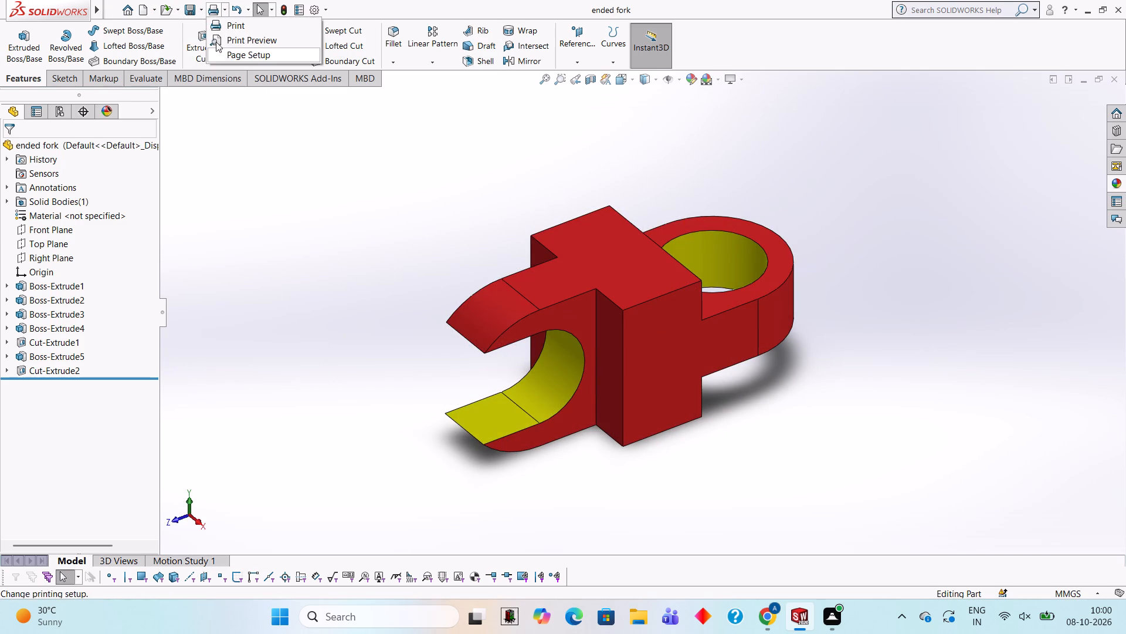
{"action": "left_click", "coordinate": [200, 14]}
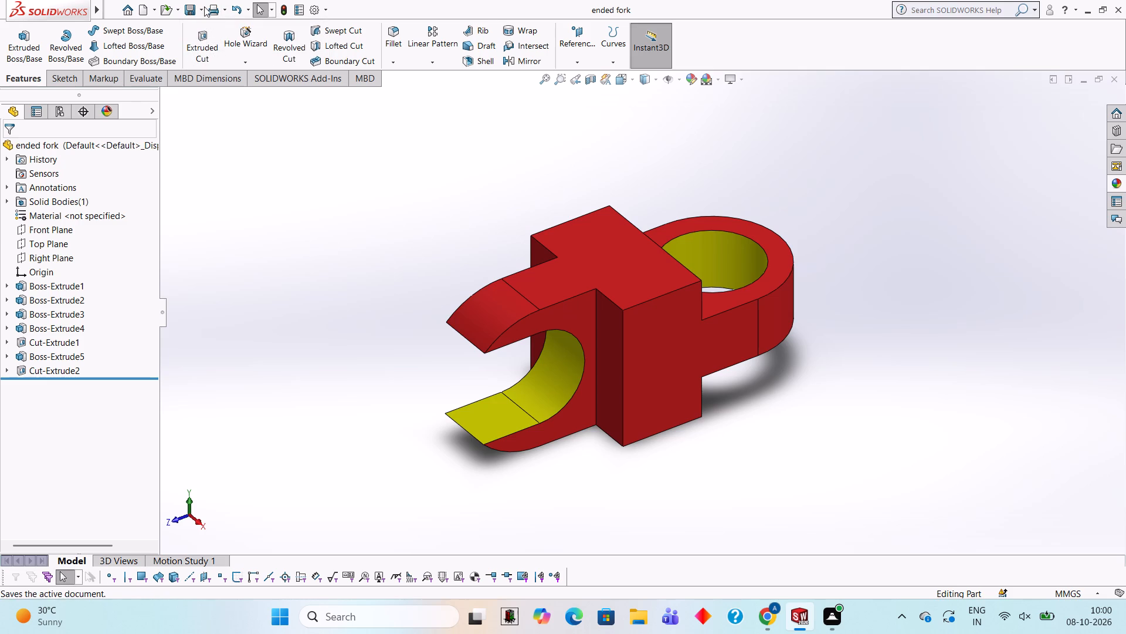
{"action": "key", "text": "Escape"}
Save a PDF copy of the part in the Documents folder under the name "ended fork".
{"action": "left_click", "coordinate": [203, 9]}
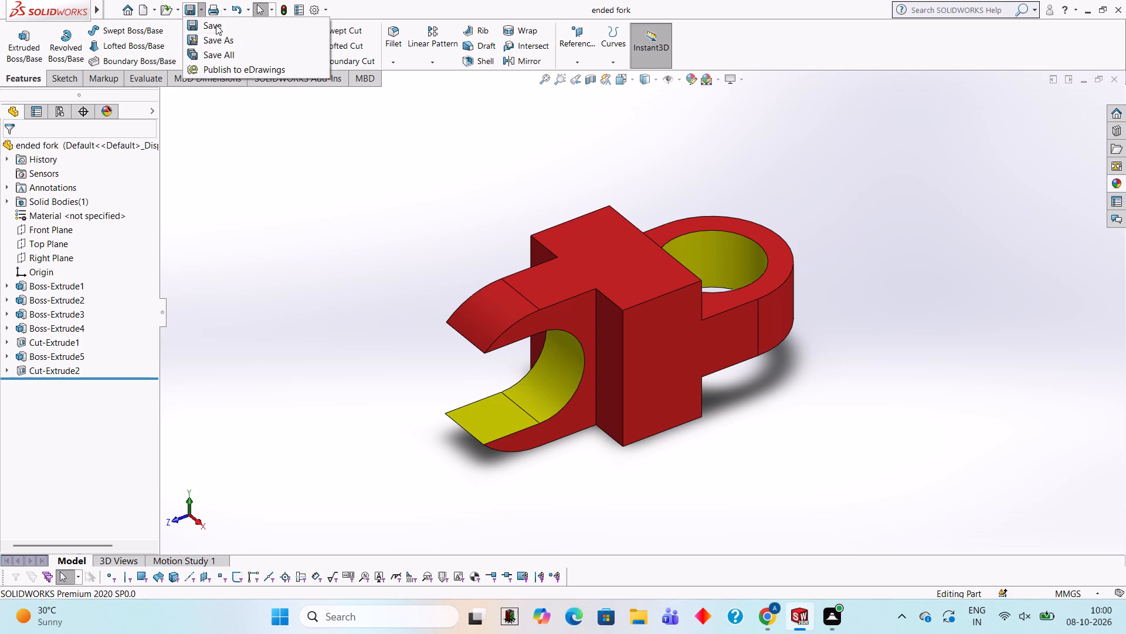
{"action": "left_click", "coordinate": [223, 36]}
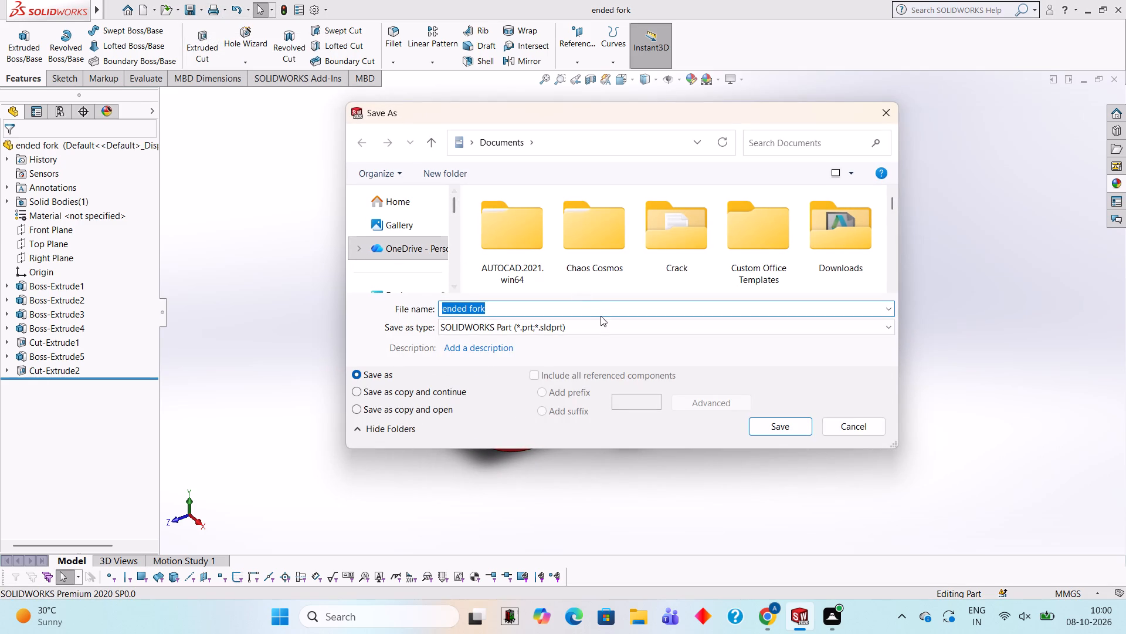
{"action": "left_click", "coordinate": [607, 329]}
{"action": "left_click", "coordinate": [540, 90]}
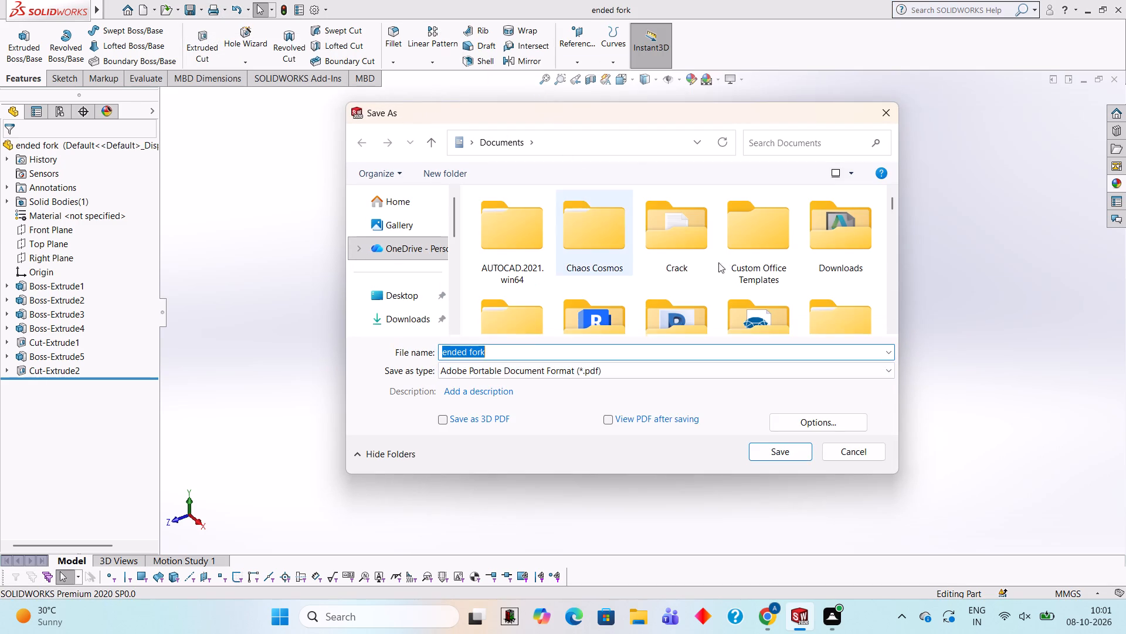
{"action": "left_click", "coordinate": [790, 450]}
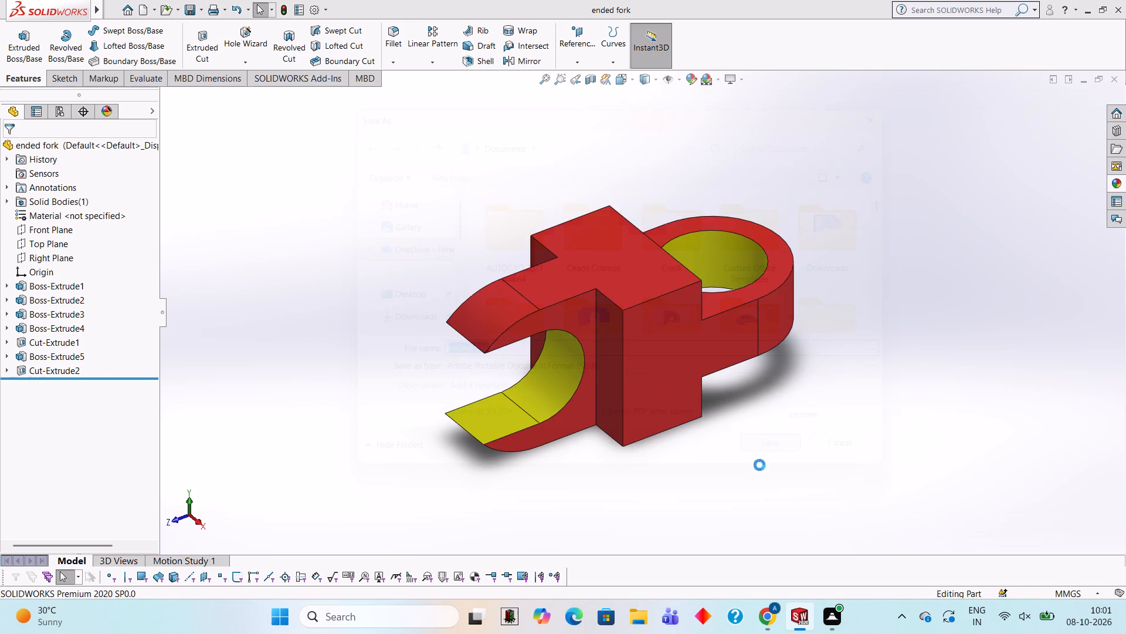